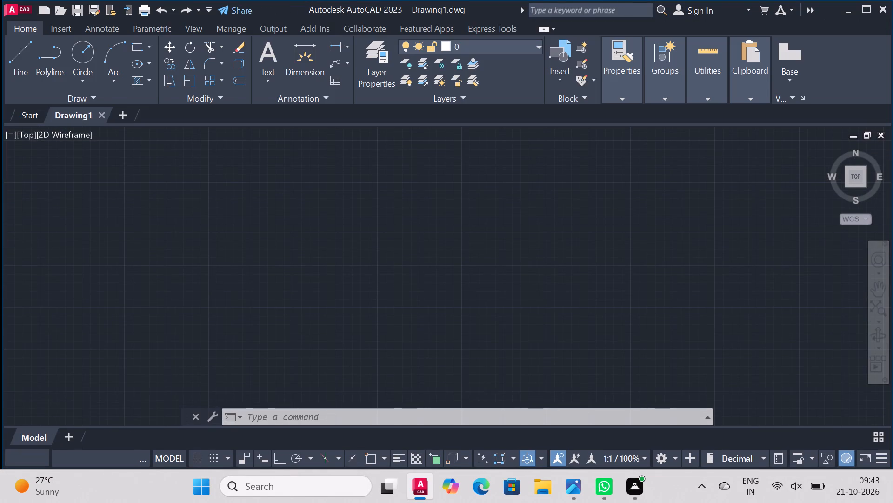
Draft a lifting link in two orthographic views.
Turn on command log recording with the LOGFILEON command.
{"action": "left_click", "coordinate": [386, 421]}
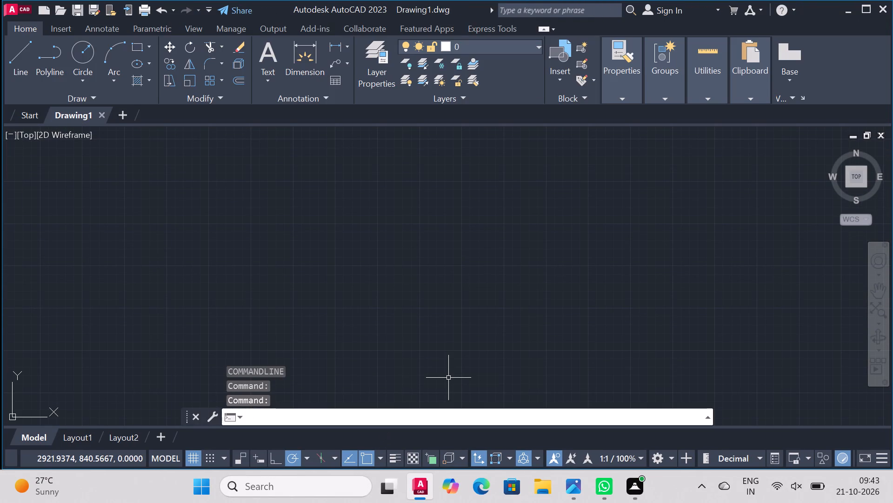
{"action": "type", "text": "lof"}
{"action": "key", "text": "BackSpace"}
{"action": "key", "text": "g"}
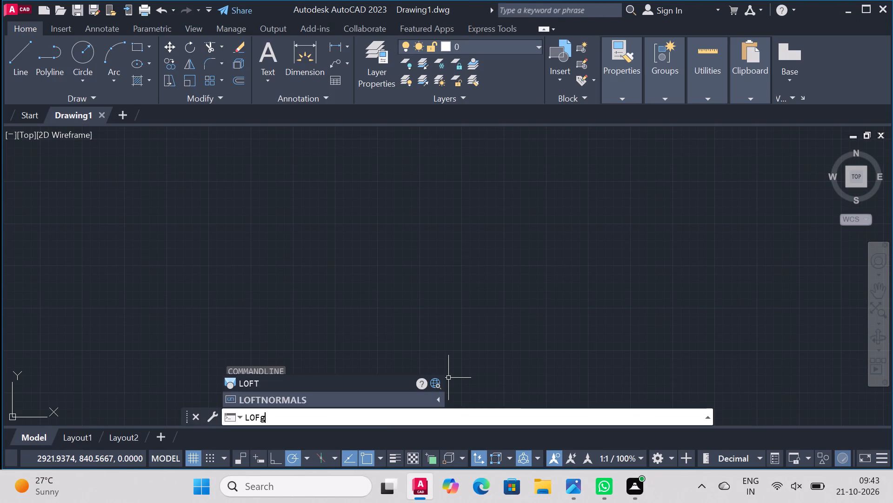
{"action": "key", "text": "BackSpace"}
{"action": "key", "text": "BackSpace"}
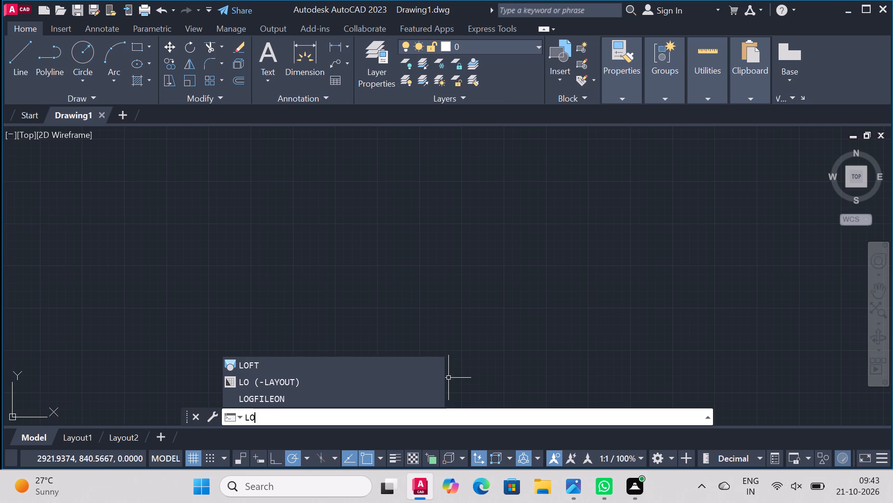
{"action": "type", "text": "gfil"}
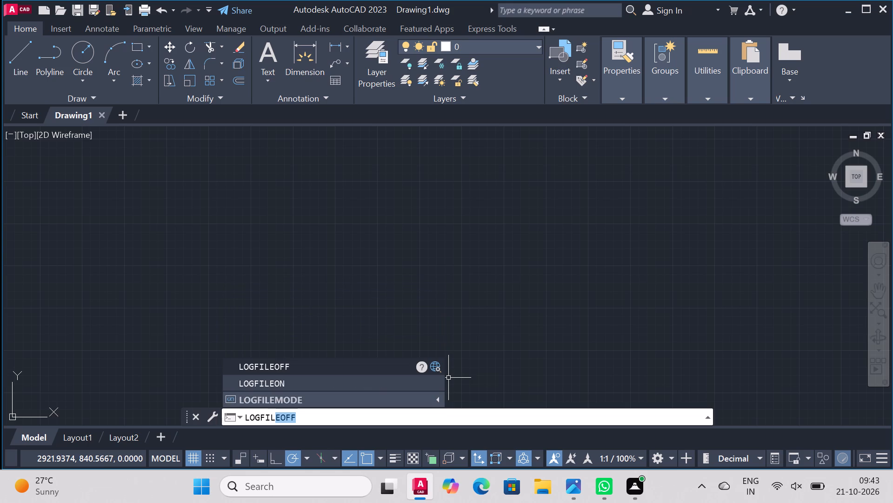
{"action": "key", "text": "Down"}
{"action": "key", "text": "Return"}
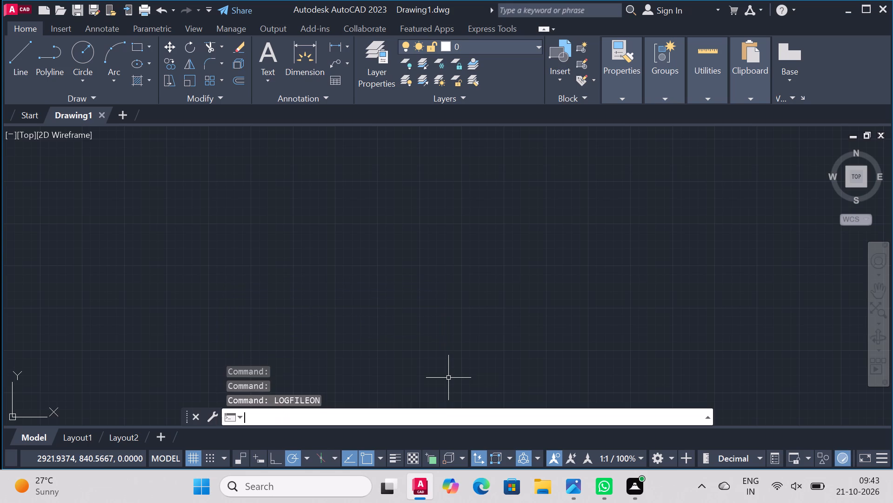
Set the model space limits from 0,0 to 100,100 and fit the whole drawing area in view.
{"action": "type", "text": "li"}
{"action": "key", "text": "m"}
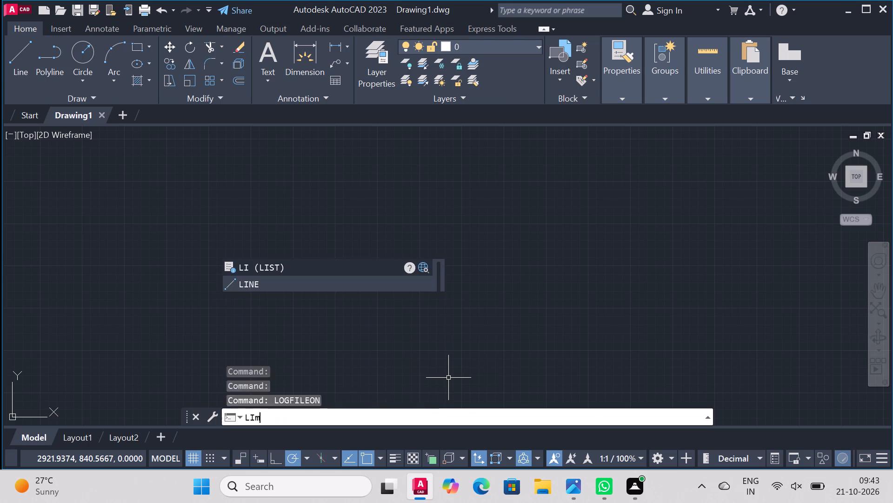
{"action": "key", "text": "Return"}
{"action": "type", "text": "0,0"}
{"action": "key", "text": "Return"}
{"action": "type", "text": "100"}
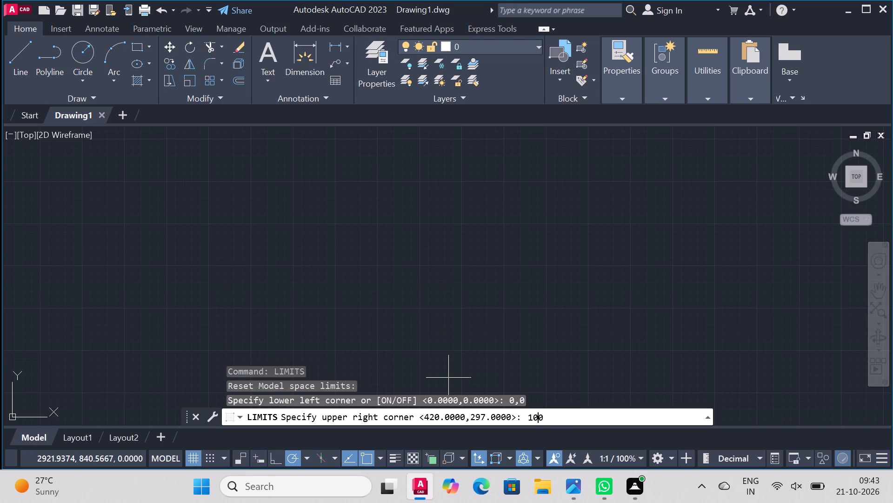
{"action": "key", "text": "comma"}
{"action": "type", "text": "100"}
{"action": "key", "text": "Return"}
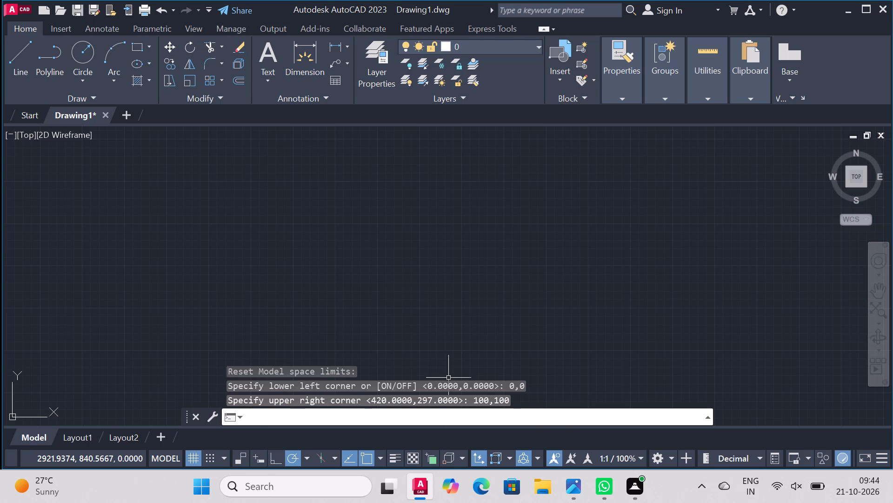
{"action": "key", "text": "z"}
{"action": "key", "text": "Return"}
{"action": "key", "text": "a"}
{"action": "key", "text": "Return"}
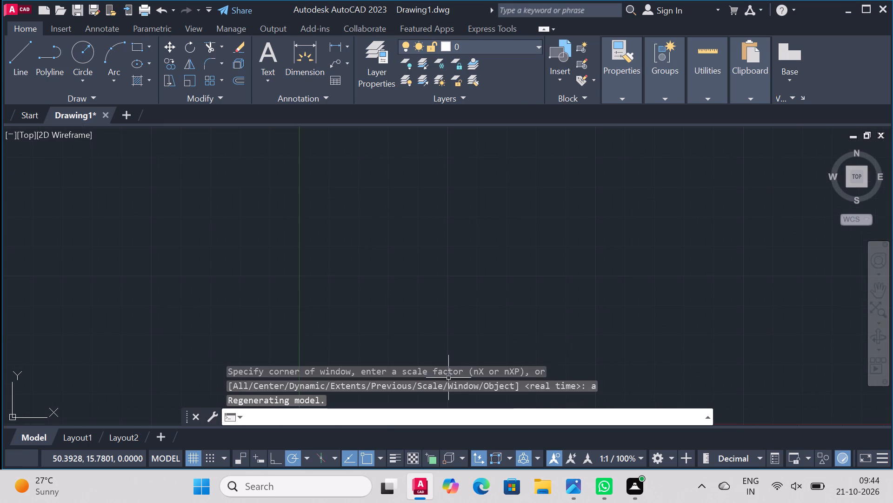
Modify the ISO-25 dimension style to arrow size 3 and text height 5, and make it current.
{"action": "key", "text": "d"}
{"action": "key", "text": "Return"}
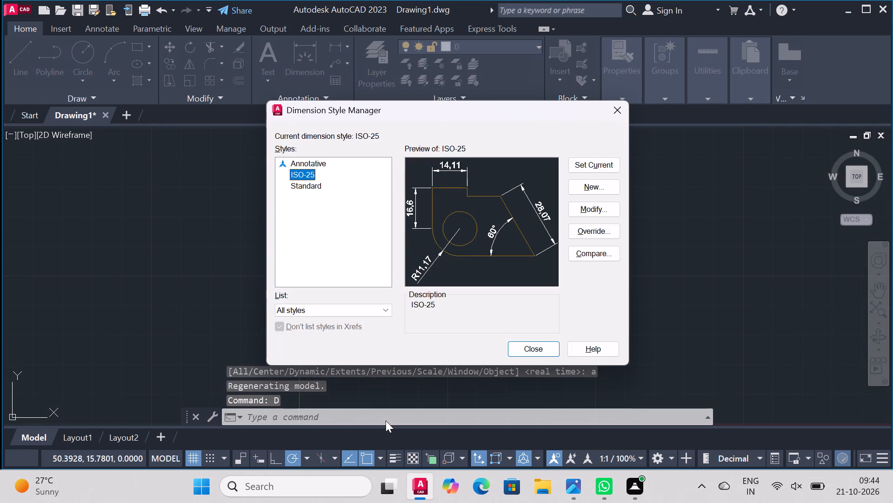
{"action": "left_click", "coordinate": [584, 209]}
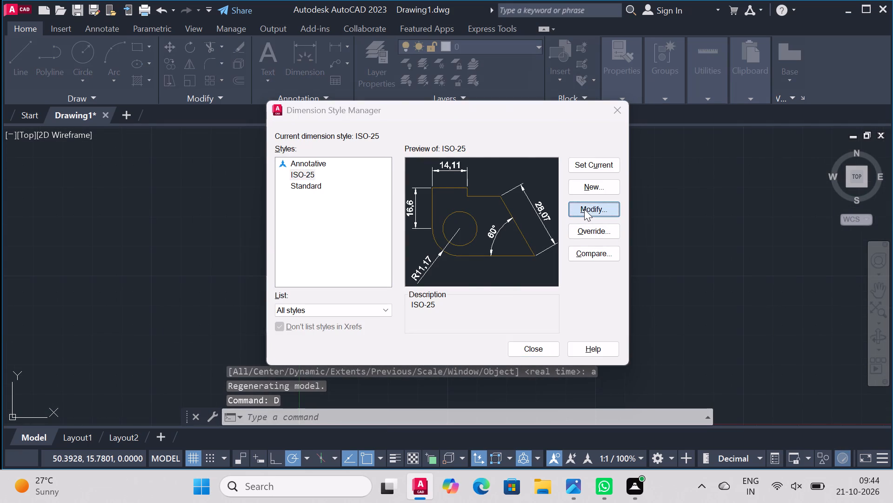
{"action": "left_click_drag", "start_coordinate": [299, 225], "coordinate": [0, 261]}
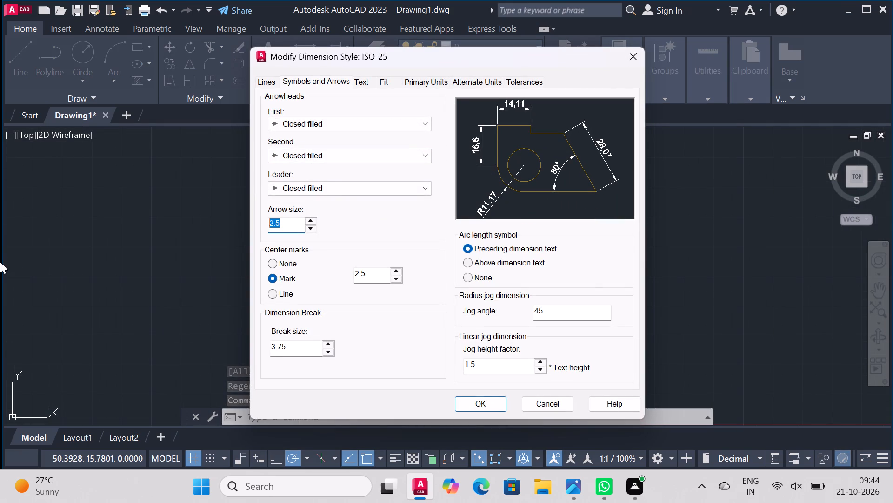
{"action": "key", "text": "3"}
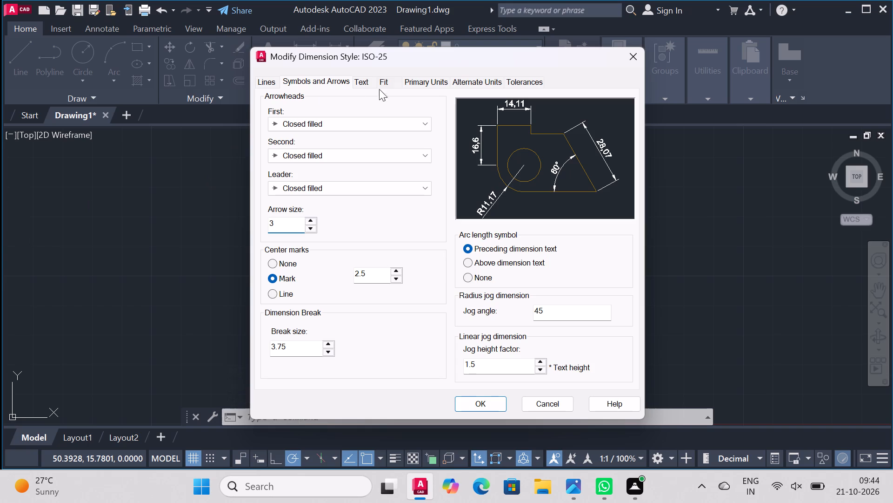
{"action": "left_click", "coordinate": [357, 83]}
{"action": "left_click_drag", "start_coordinate": [415, 182], "coordinate": [199, 205]}
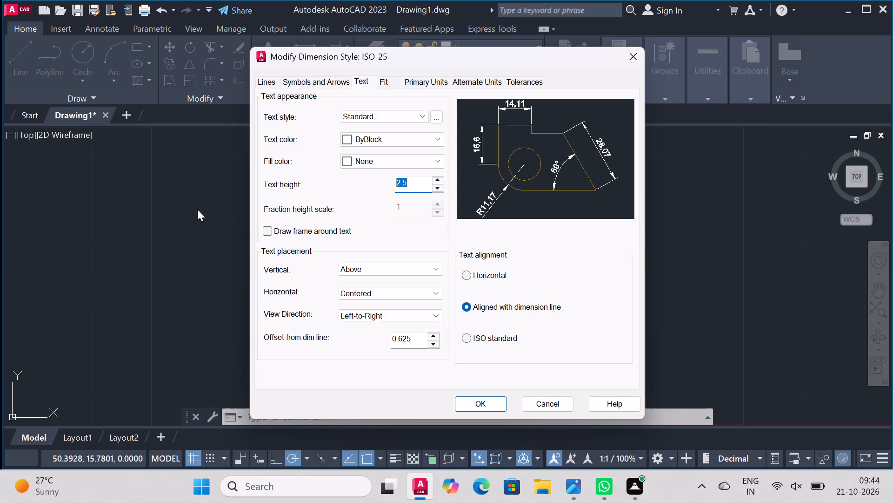
{"action": "key", "text": "5"}
{"action": "left_click", "coordinate": [489, 408]}
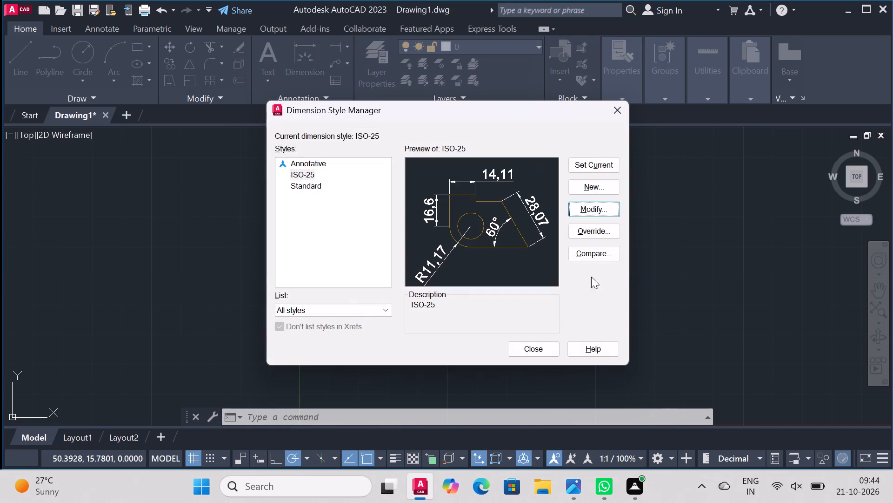
{"action": "left_click", "coordinate": [595, 169]}
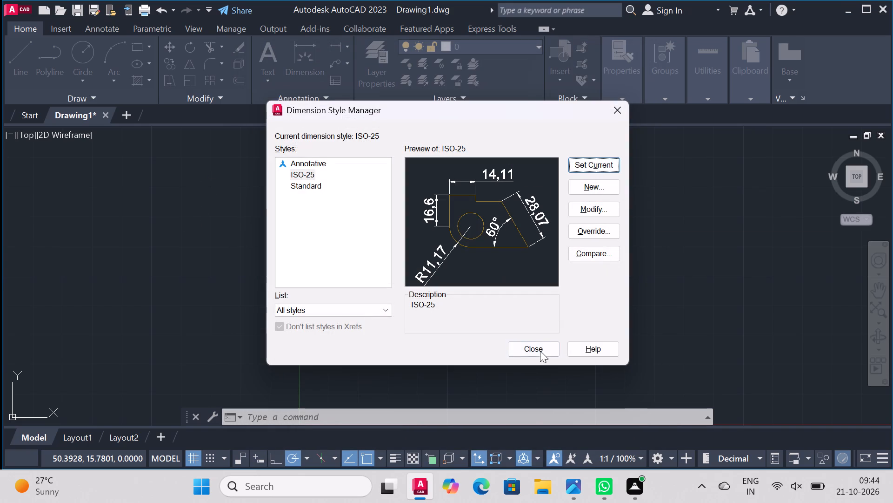
{"action": "left_click", "coordinate": [540, 353]}
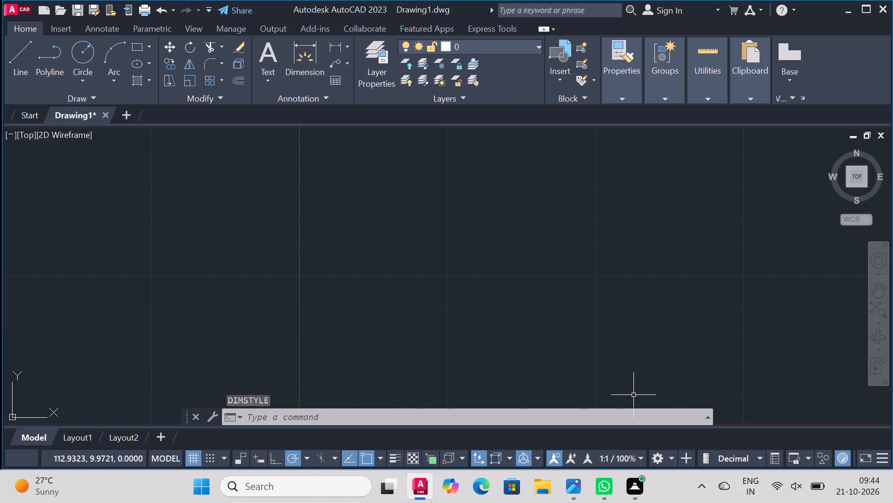
Set the drawing units' length precision to one decimal place (0.0).
{"action": "type", "text": "units"}
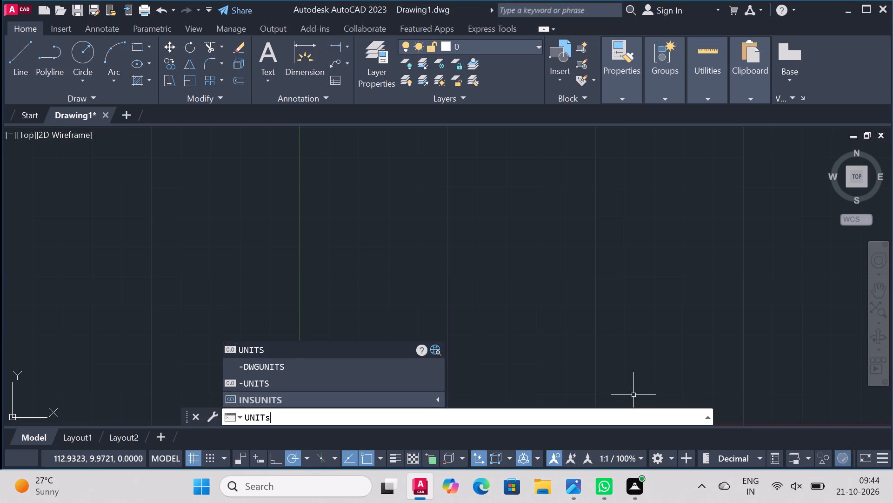
{"action": "key", "text": "Return"}
{"action": "key", "text": "Tab"}
{"action": "key", "text": "Up"}
{"action": "key", "text": "Up"}
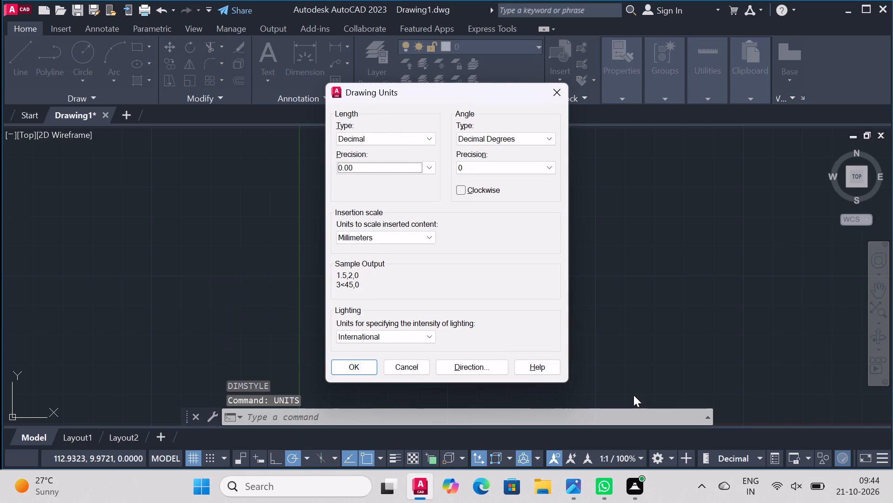
{"action": "key", "text": "Up"}
{"action": "key", "text": "Return"}
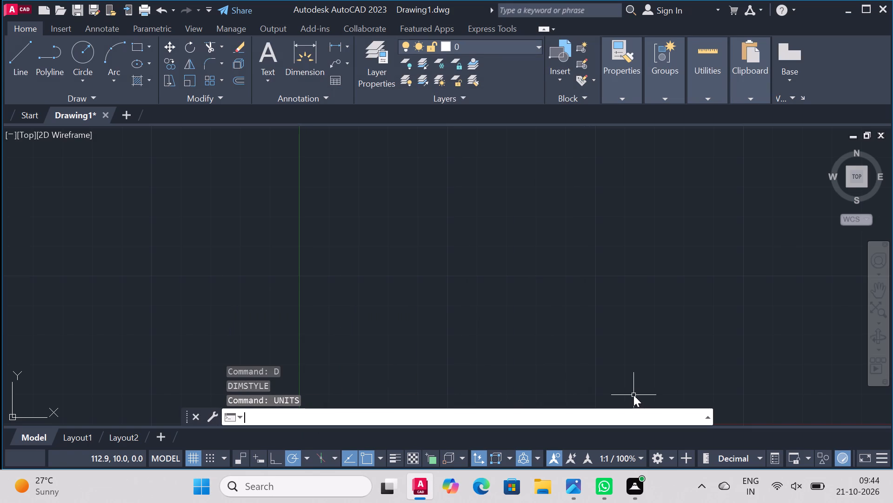
{"action": "key", "text": "z"}
{"action": "key", "text": "Return"}
{"action": "key", "text": "a"}
{"action": "key", "text": "Return"}
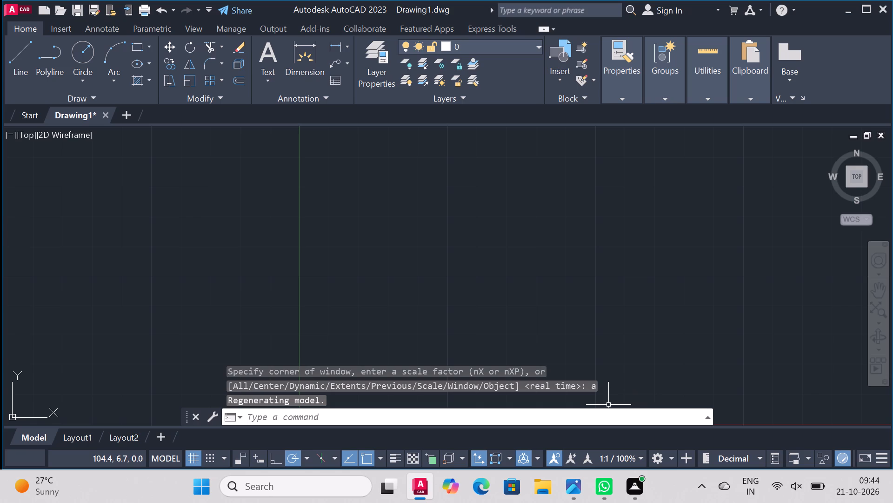
Draw a circle of diameter 45 in the empty area to the right of the Y axis.
{"action": "type", "text": "ci"}
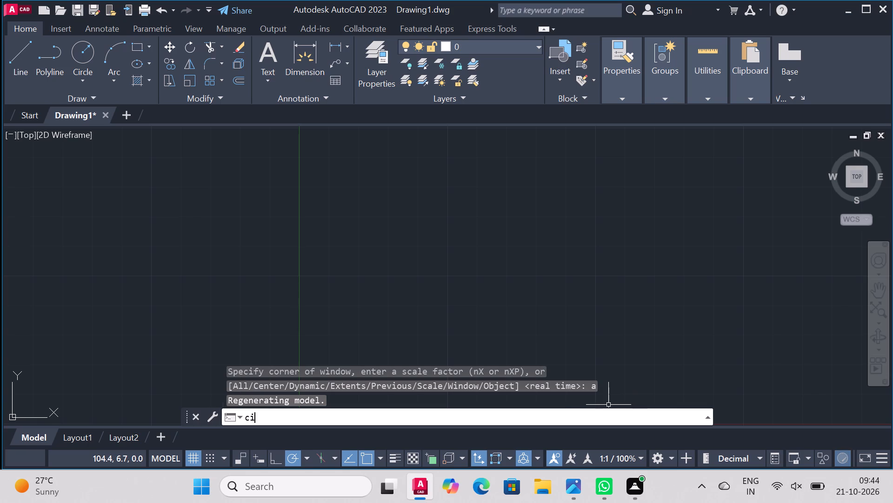
{"action": "key", "text": "Return"}
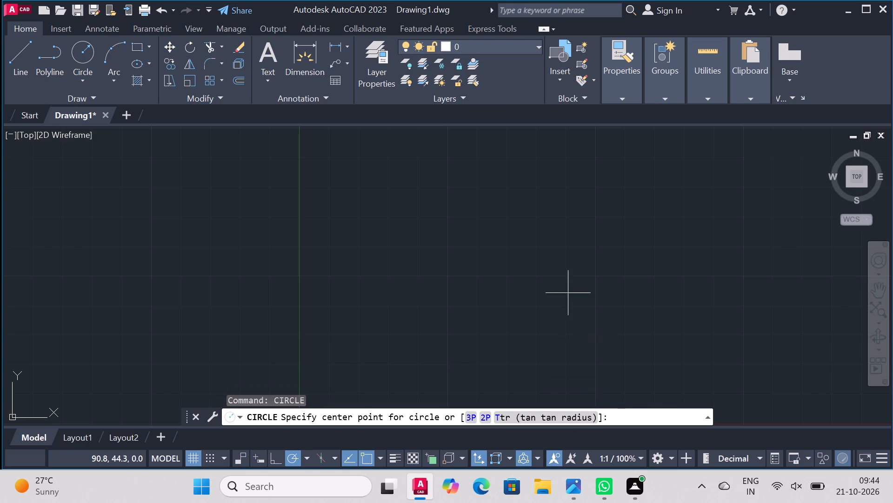
{"action": "left_click", "coordinate": [560, 283]}
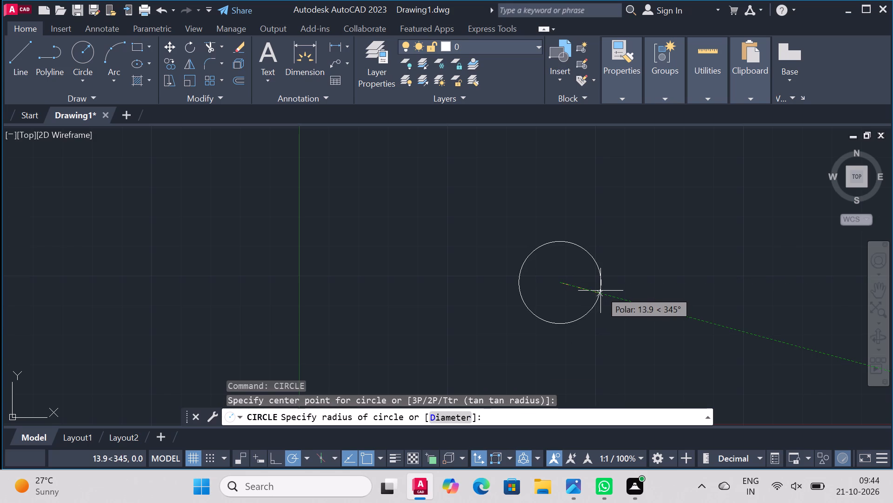
{"action": "key", "text": "d"}
{"action": "key", "text": "Return"}
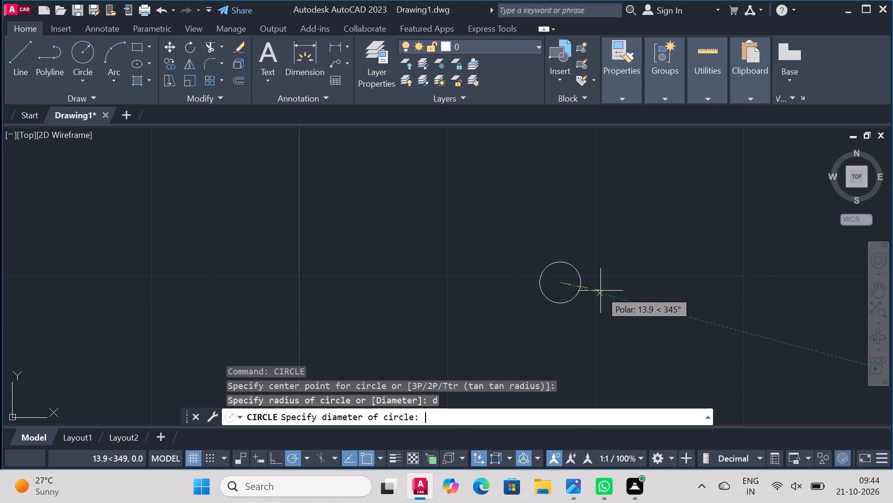
{"action": "type", "text": "45"}
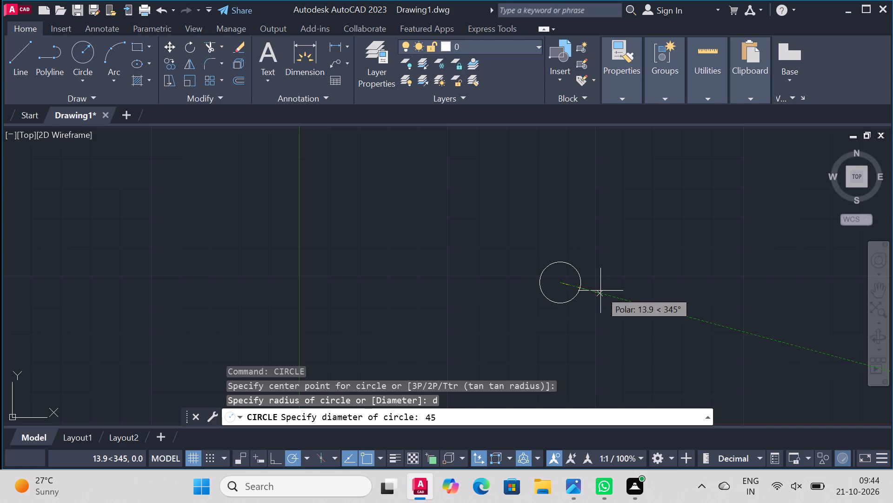
{"action": "key", "text": "Return"}
Draw a second circle of diameter 75 concentric with the 45-diameter circle.
{"action": "right_click", "coordinate": [600, 291]}
{"action": "left_click", "coordinate": [696, 16]}
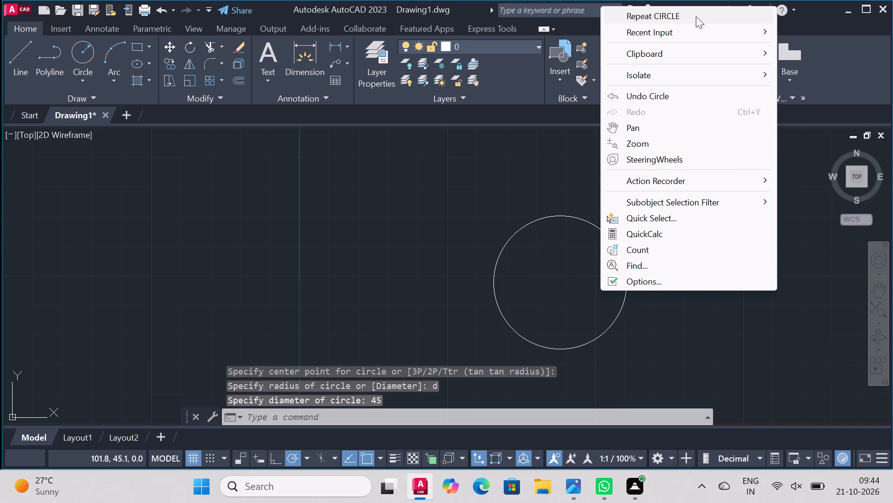
{"action": "left_click", "coordinate": [564, 285]}
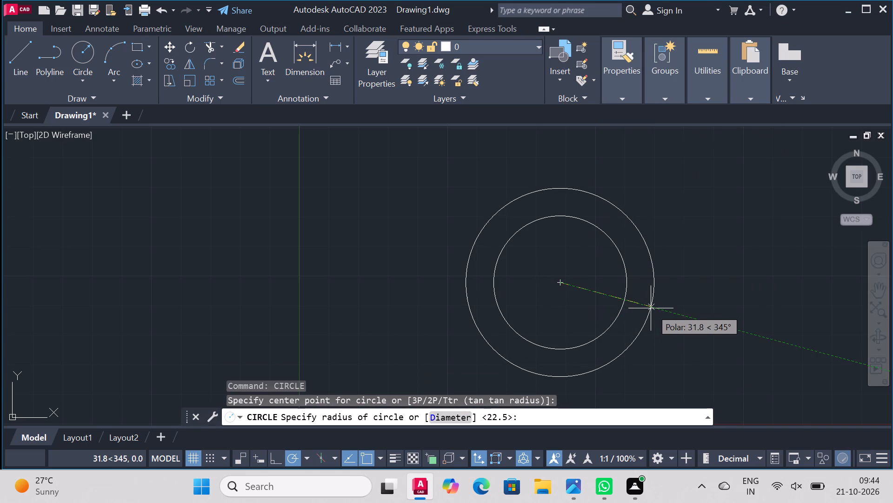
{"action": "key", "text": "d"}
{"action": "key", "text": "Return"}
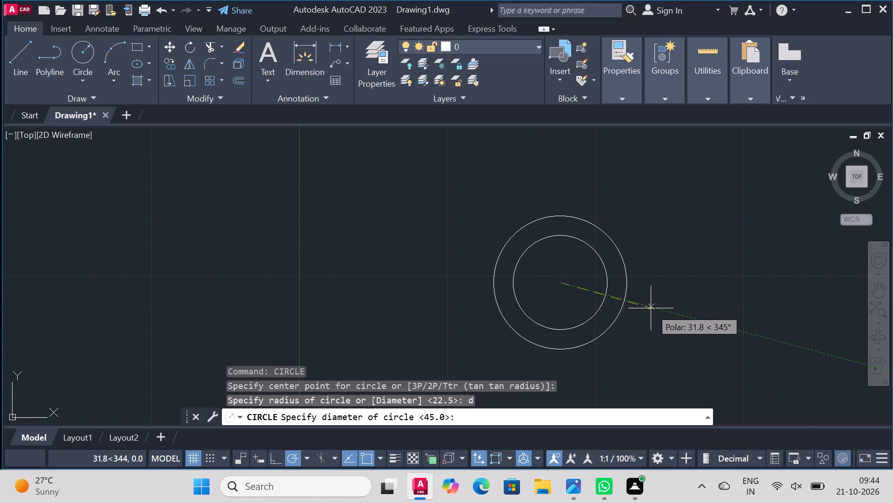
{"action": "key", "text": "7"}
{"action": "key", "text": "5"}
{"action": "key", "text": "Return"}
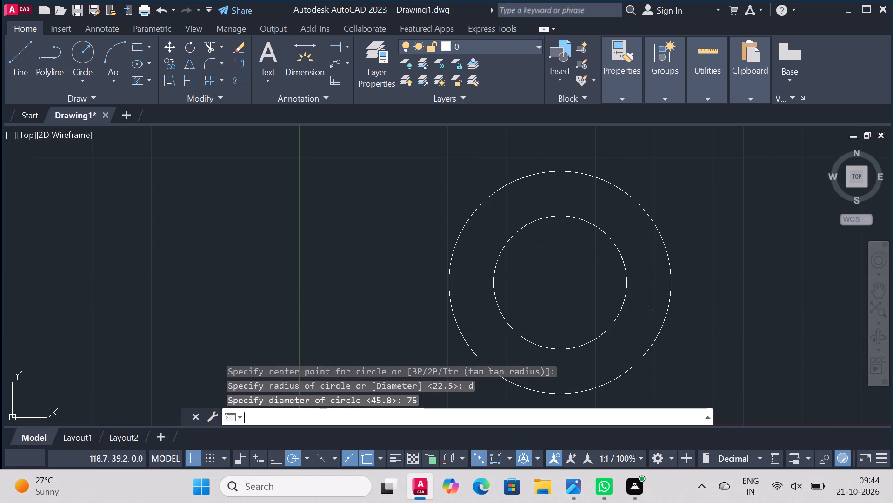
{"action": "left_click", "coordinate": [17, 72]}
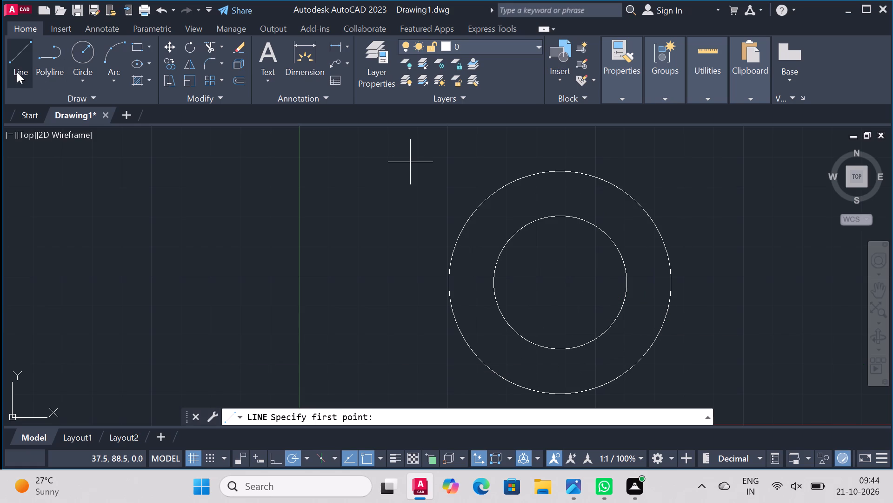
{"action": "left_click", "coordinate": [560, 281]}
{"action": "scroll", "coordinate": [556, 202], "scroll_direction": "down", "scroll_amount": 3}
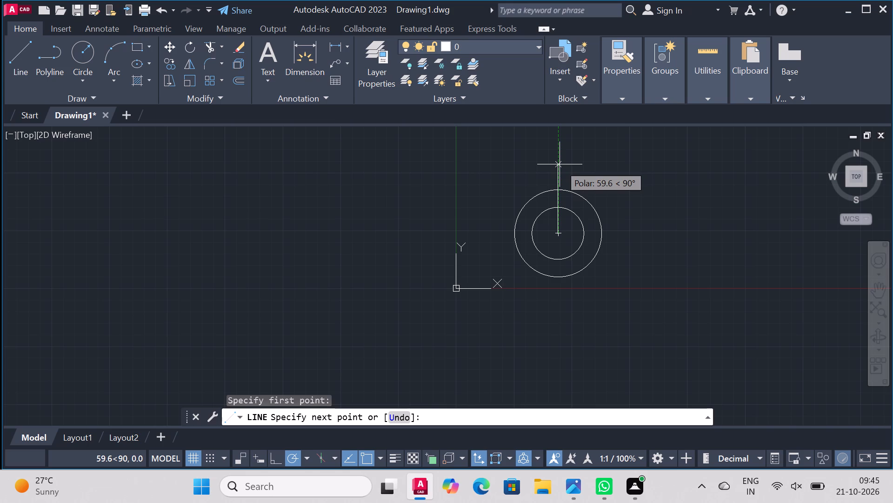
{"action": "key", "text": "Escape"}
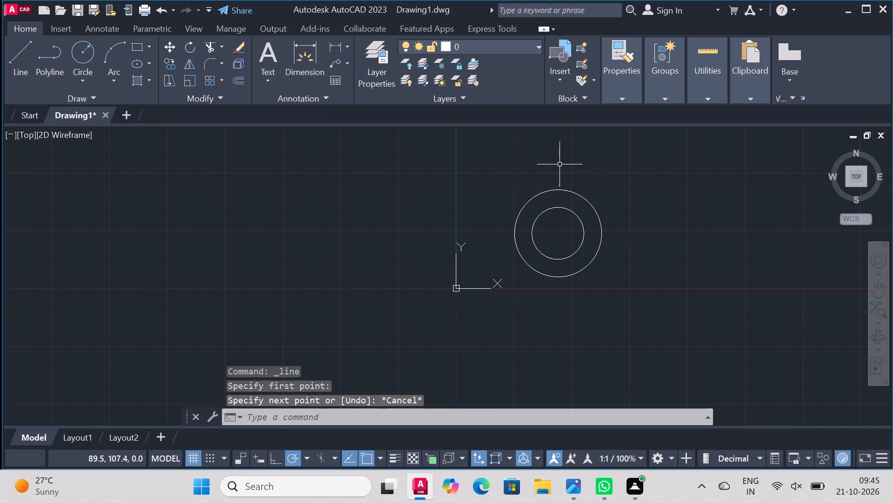
Draw a line 50 long at 50° from the common centre of the two concentric circles.
{"action": "left_click", "coordinate": [20, 54]}
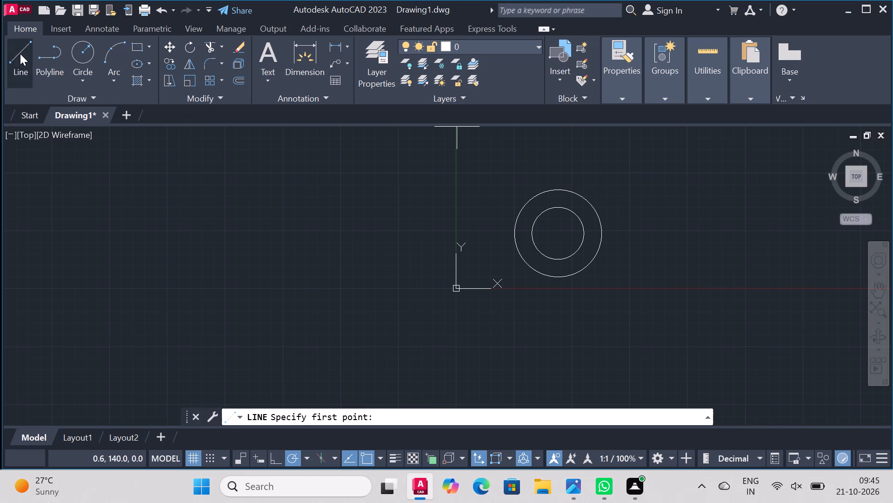
{"action": "left_click", "coordinate": [559, 233]}
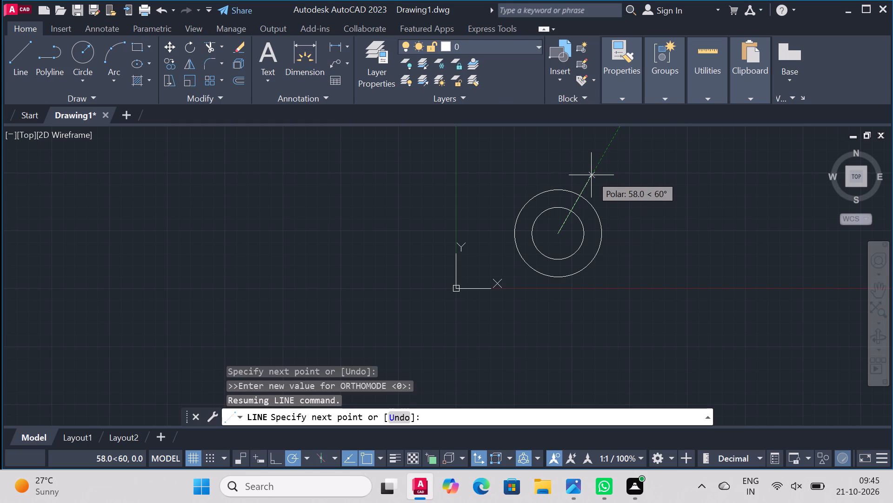
{"action": "key", "text": "shift+at"}
{"action": "type", "text": "50"}
{"action": "key", "text": "shift+less"}
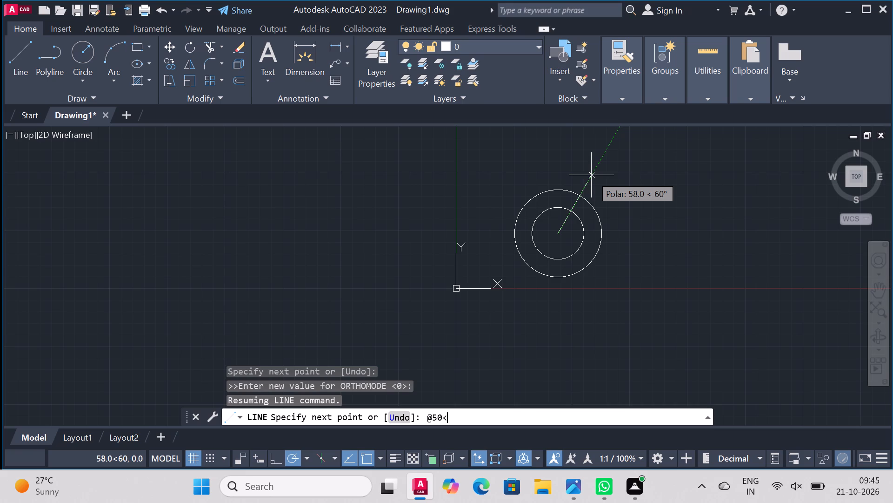
{"action": "type", "text": "50"}
{"action": "key", "text": "Return"}
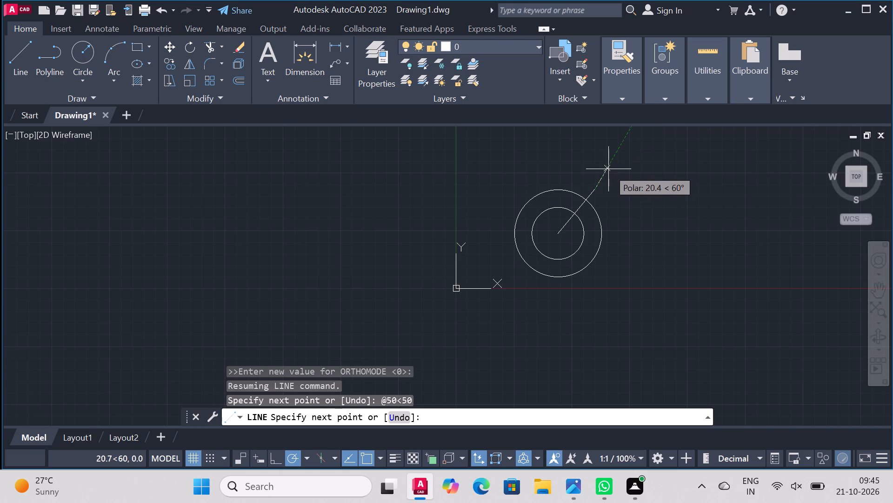
{"action": "right_click", "coordinate": [638, 149]}
{"action": "left_click", "coordinate": [660, 156]}
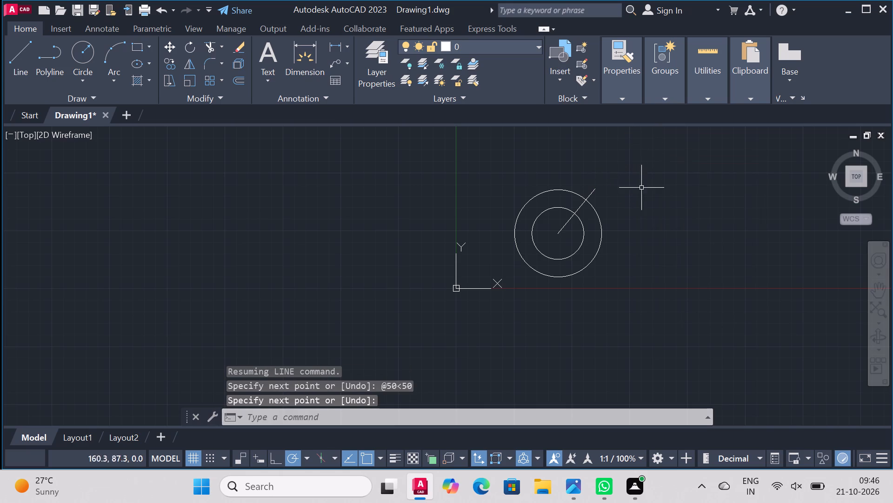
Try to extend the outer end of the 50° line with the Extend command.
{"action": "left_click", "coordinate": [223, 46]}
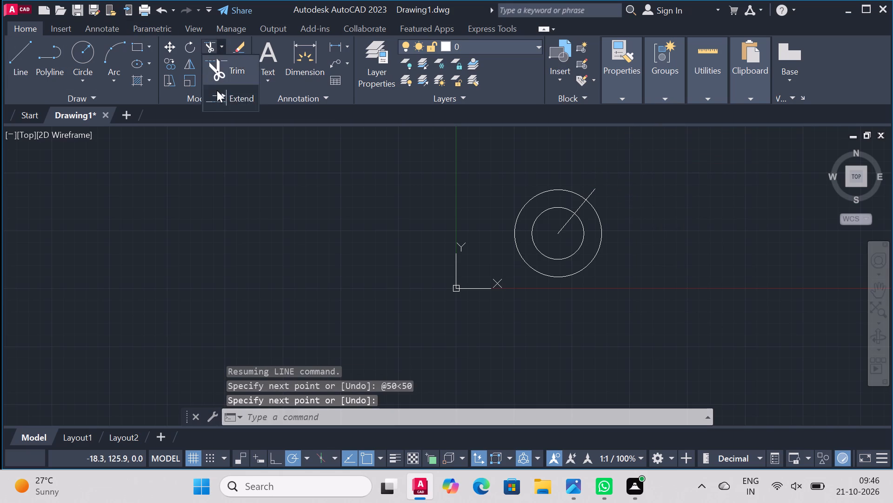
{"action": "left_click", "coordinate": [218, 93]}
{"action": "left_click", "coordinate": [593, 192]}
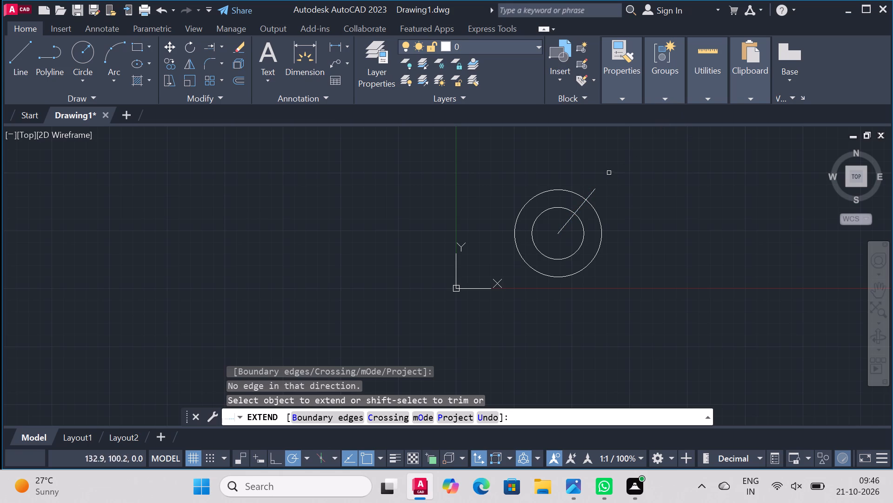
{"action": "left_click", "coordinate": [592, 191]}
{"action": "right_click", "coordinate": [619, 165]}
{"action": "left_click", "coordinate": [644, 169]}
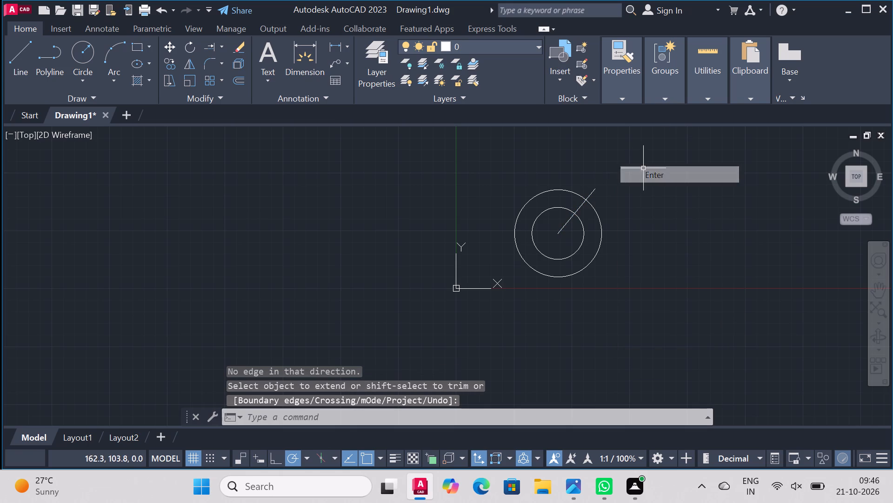
Draw a line about 64 long at 50° that continues from the outer end of the existing 50° line.
{"action": "left_click", "coordinate": [14, 46]}
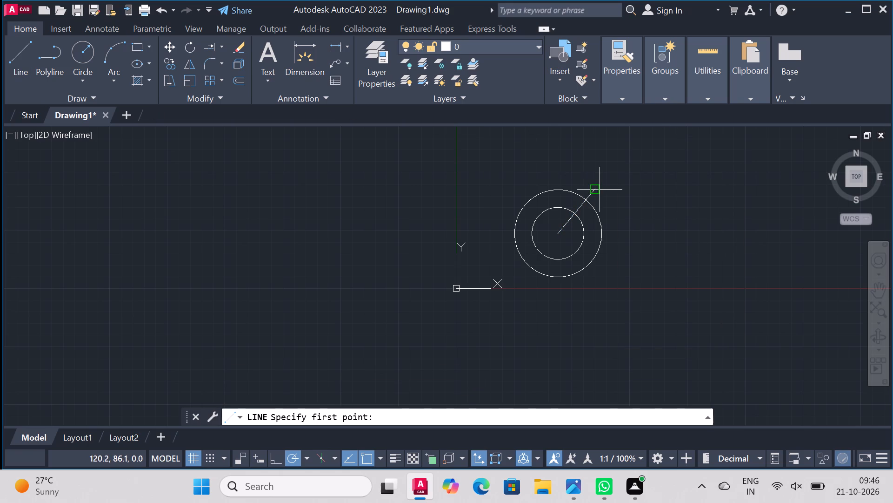
{"action": "left_click", "coordinate": [594, 187]}
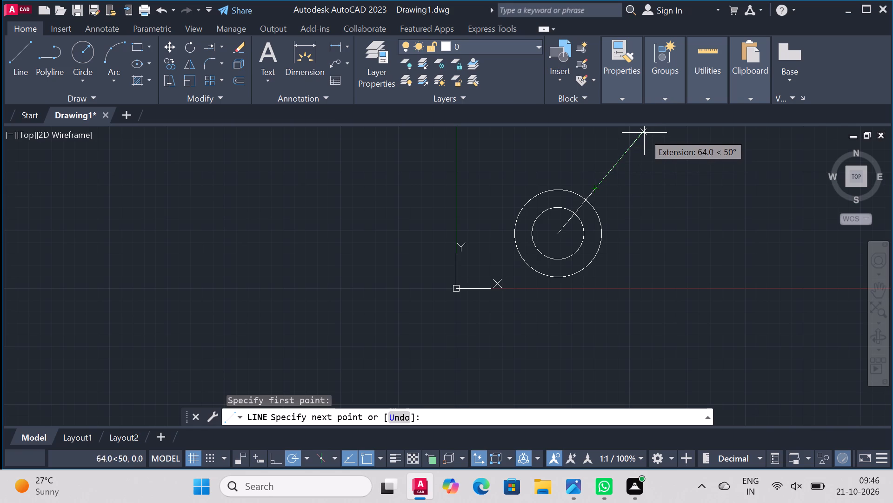
{"action": "left_click", "coordinate": [645, 132]}
{"action": "right_click", "coordinate": [645, 132]}
{"action": "left_click", "coordinate": [693, 147]}
Draw a line from the concentric circles' centre at 135°, reaching well beyond the 75-diameter circle.
{"action": "right_click", "coordinate": [673, 204]}
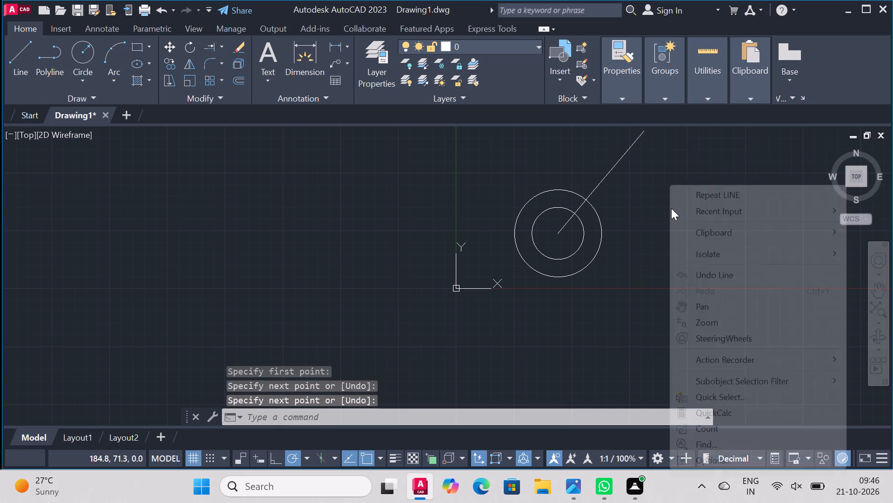
{"action": "left_click", "coordinate": [720, 189]}
{"action": "left_click", "coordinate": [559, 235]}
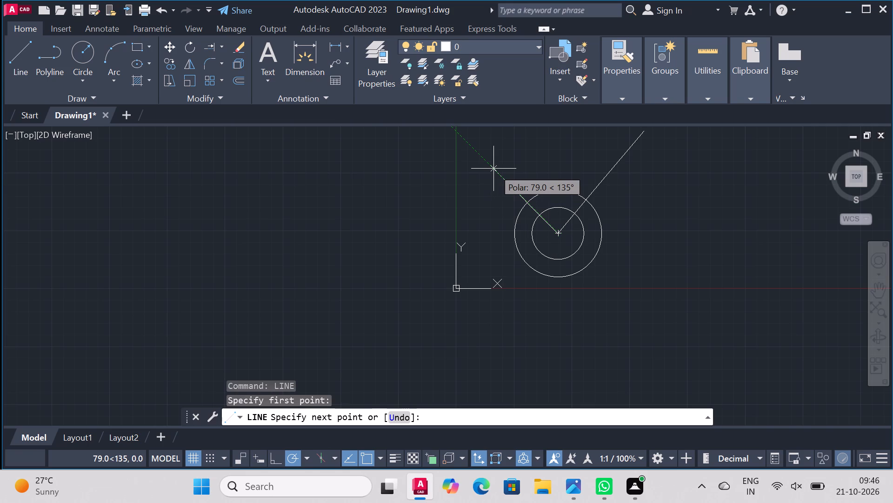
{"action": "right_click", "coordinate": [493, 169]}
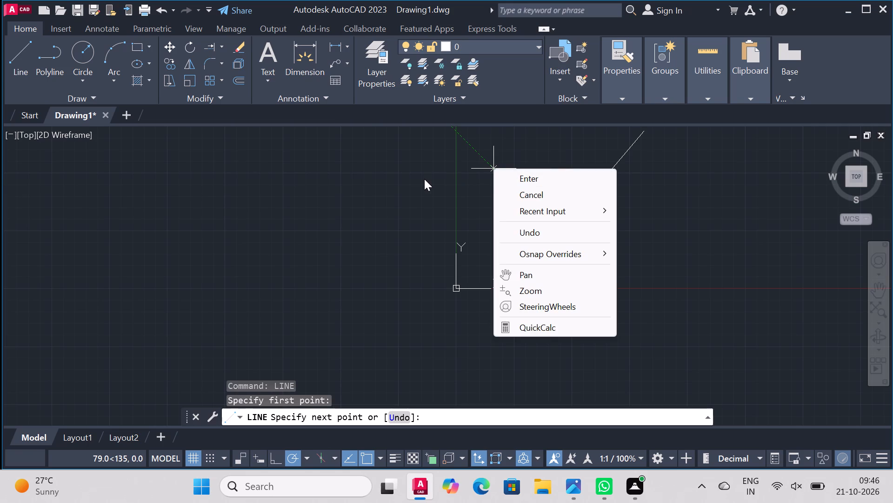
{"action": "key", "text": "Escape"}
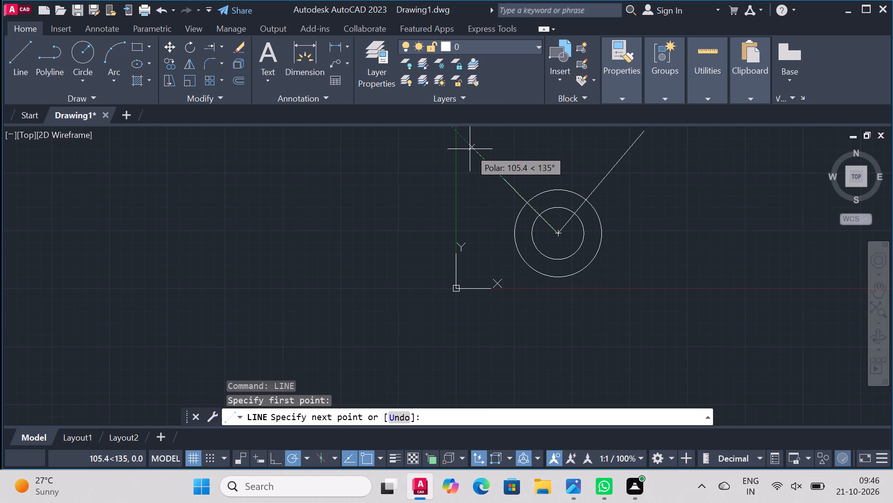
{"action": "scroll", "coordinate": [457, 146], "scroll_direction": "down", "scroll_amount": 2}
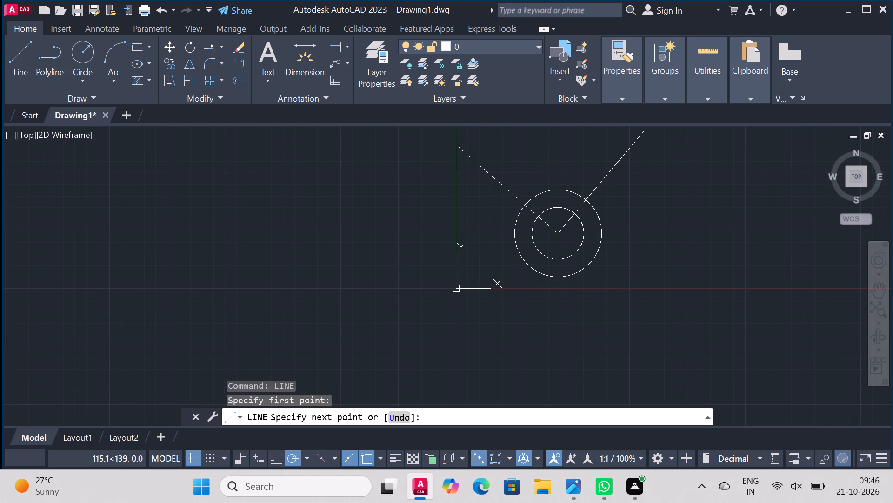
{"action": "scroll", "coordinate": [457, 146], "scroll_direction": "down", "scroll_amount": 2}
{"action": "left_click", "coordinate": [463, 143]}
{"action": "right_click", "coordinate": [464, 143]}
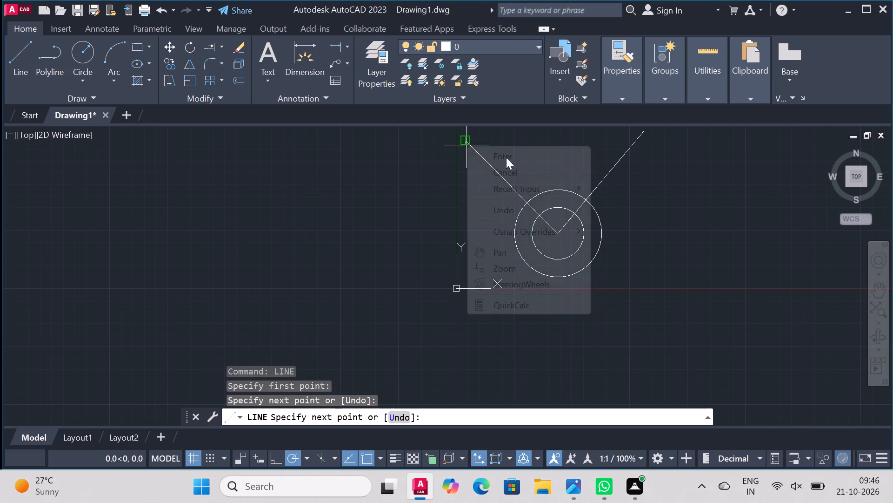
{"action": "left_click", "coordinate": [534, 162]}
Draw a circle of radius 20 in the empty area to the right of the concentric circles.
{"action": "scroll", "coordinate": [613, 238], "scroll_direction": "down", "scroll_amount": 3}
{"action": "scroll", "coordinate": [657, 184], "scroll_direction": "up", "scroll_amount": 3}
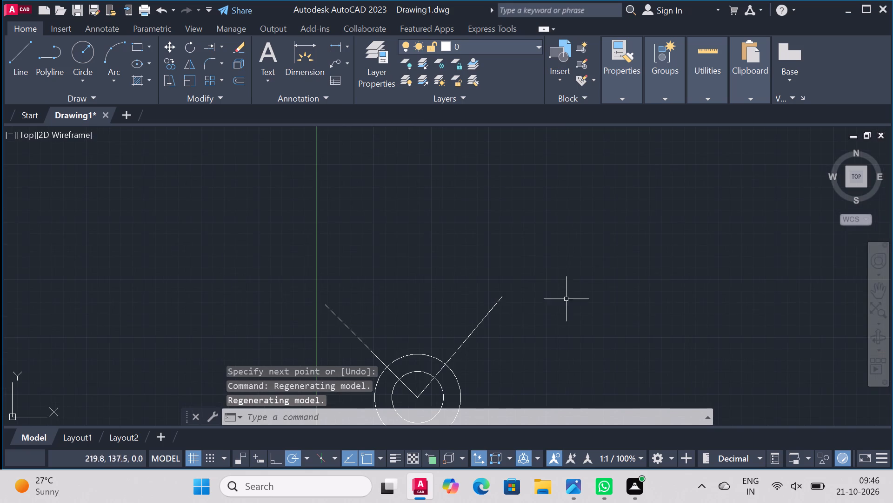
{"action": "scroll", "coordinate": [533, 333], "scroll_direction": "down", "scroll_amount": 2}
{"action": "scroll", "coordinate": [519, 367], "scroll_direction": "up", "scroll_amount": 3}
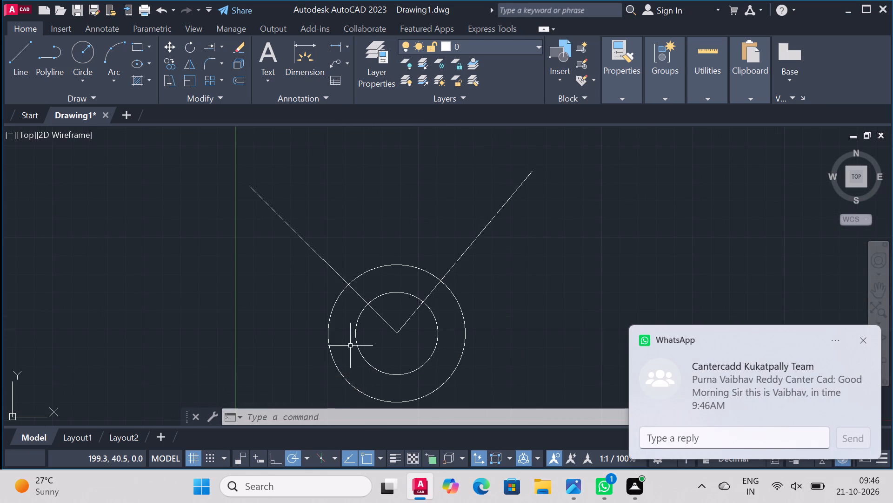
{"action": "left_click", "coordinate": [864, 339]}
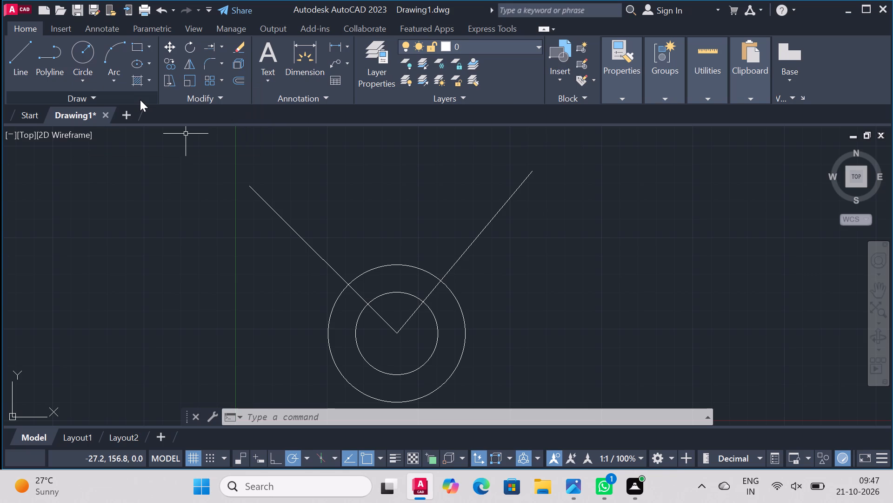
{"action": "left_click", "coordinate": [78, 58]}
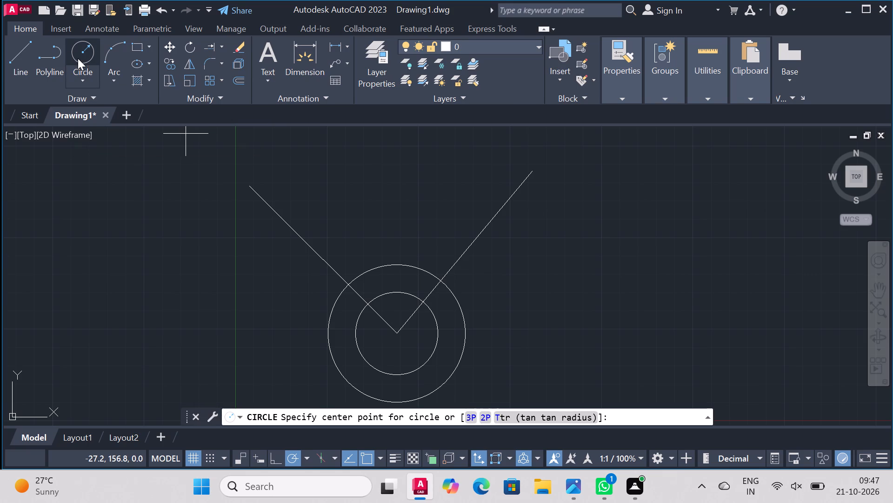
{"action": "left_click", "coordinate": [679, 267]}
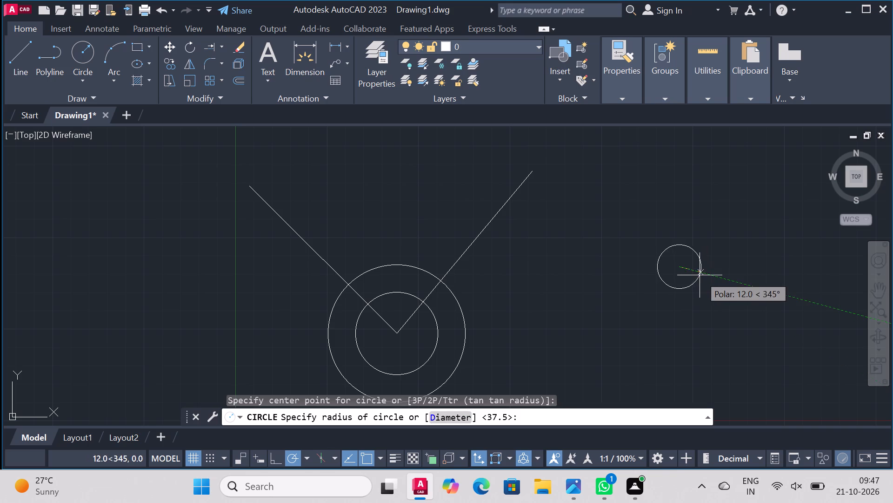
{"action": "key", "text": "r"}
{"action": "key", "text": "Return"}
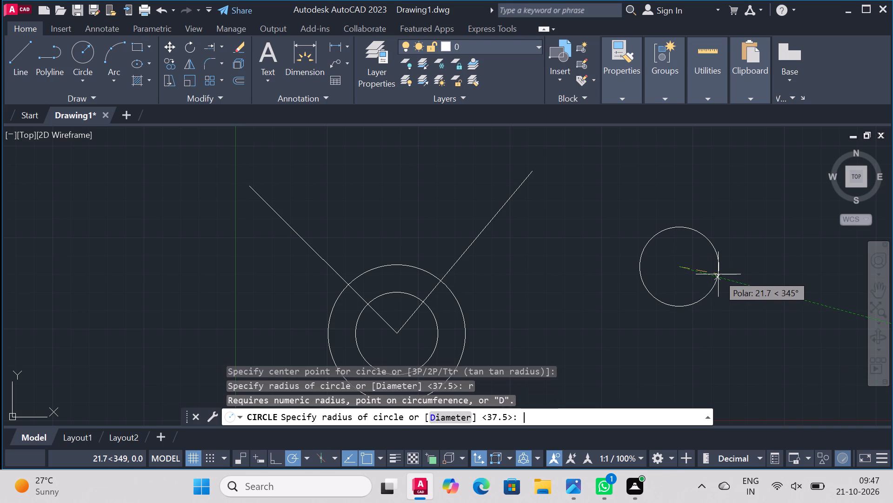
{"action": "type", "text": "20"}
{"action": "key", "text": "Return"}
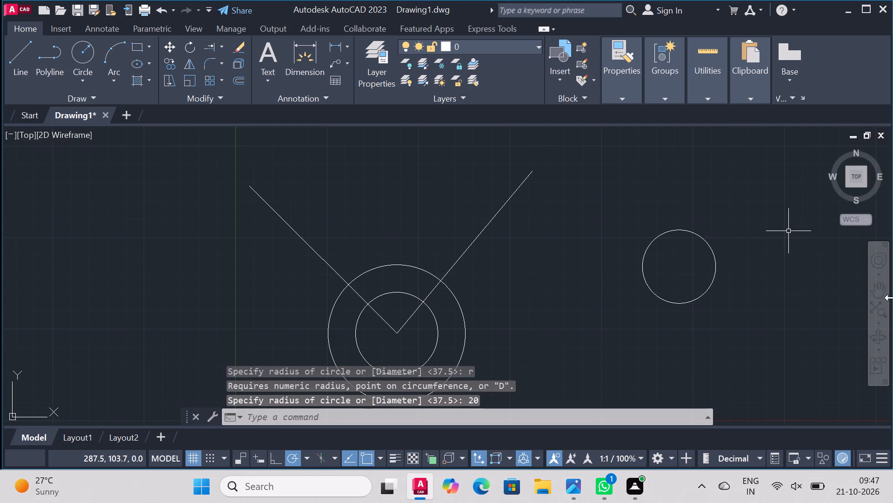
Draw a radius line from the centre of the radius-20 circle to the lower-left of its circumference.
{"action": "left_click", "coordinate": [20, 57]}
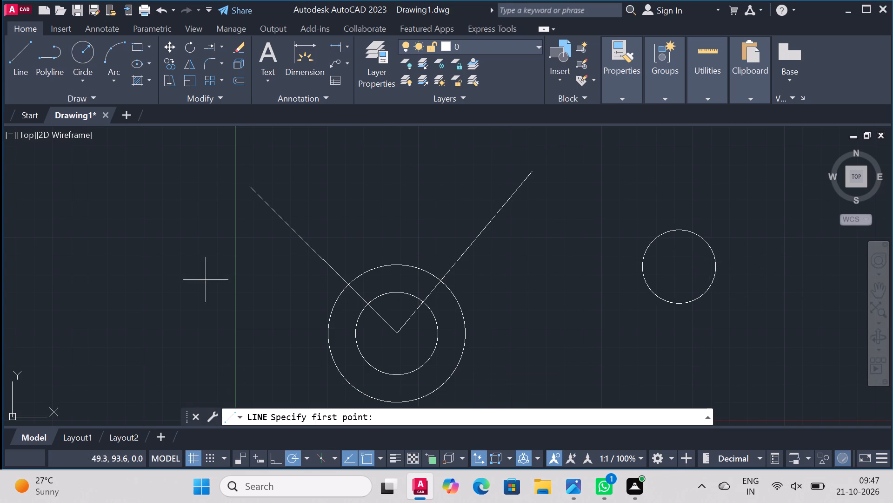
{"action": "left_click", "coordinate": [679, 266]}
{"action": "left_click", "coordinate": [660, 296]}
{"action": "right_click", "coordinate": [661, 295]}
{"action": "left_click", "coordinate": [694, 299]}
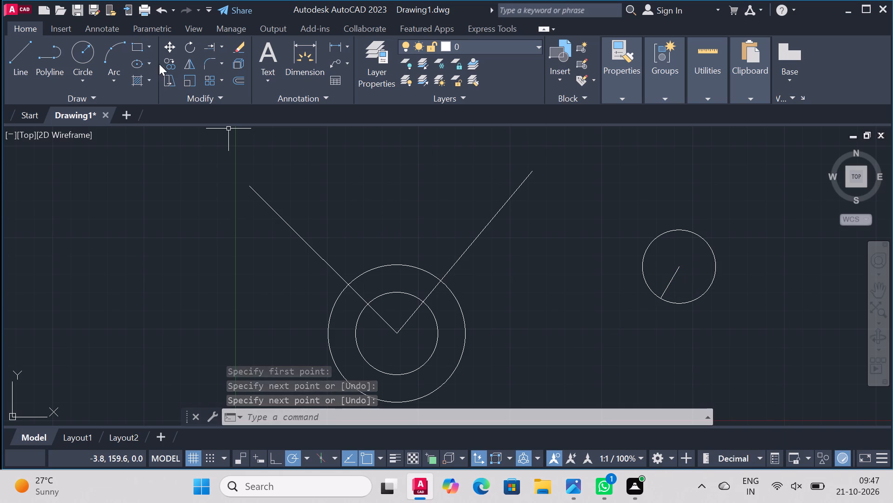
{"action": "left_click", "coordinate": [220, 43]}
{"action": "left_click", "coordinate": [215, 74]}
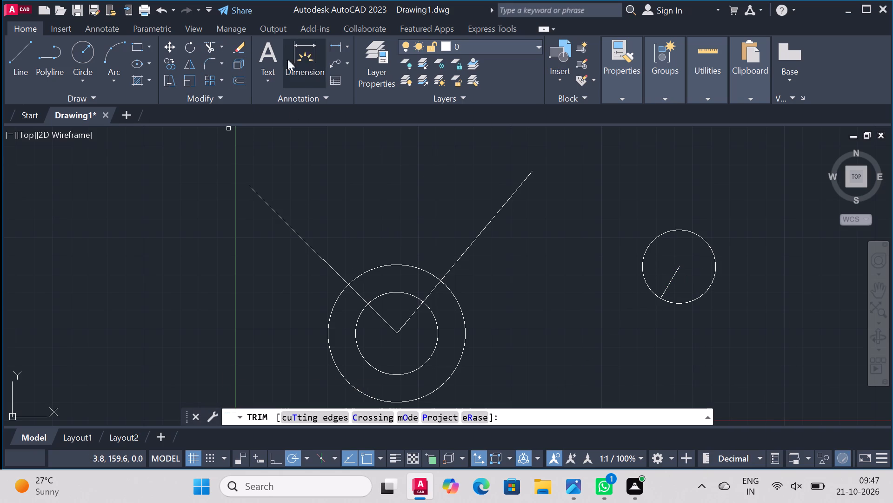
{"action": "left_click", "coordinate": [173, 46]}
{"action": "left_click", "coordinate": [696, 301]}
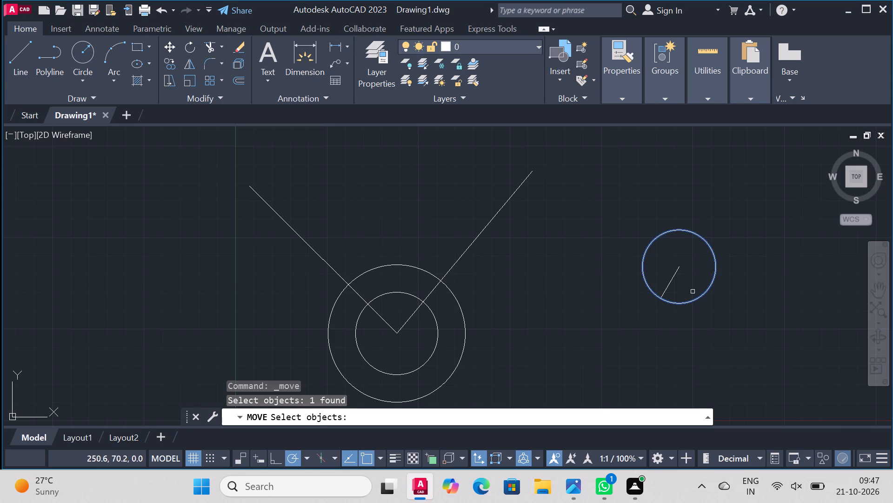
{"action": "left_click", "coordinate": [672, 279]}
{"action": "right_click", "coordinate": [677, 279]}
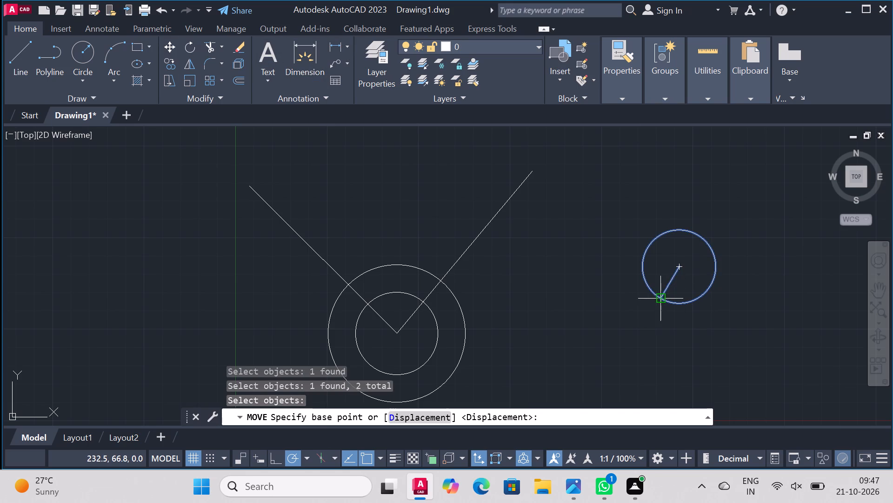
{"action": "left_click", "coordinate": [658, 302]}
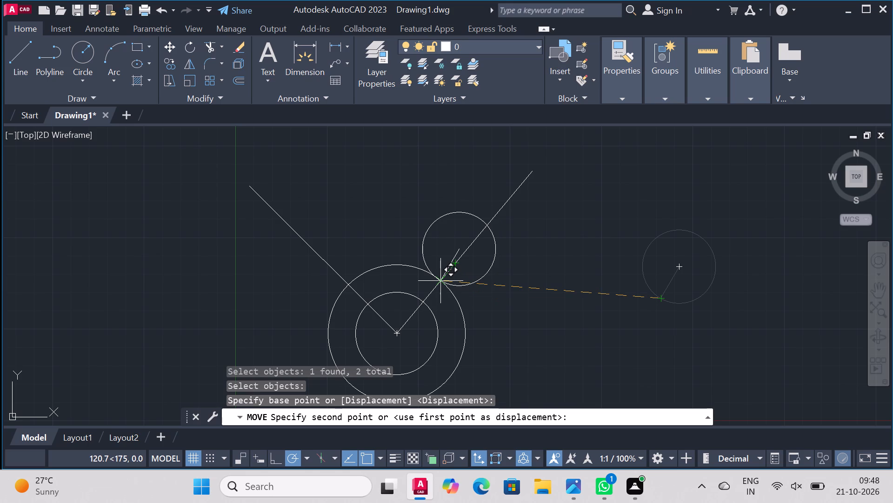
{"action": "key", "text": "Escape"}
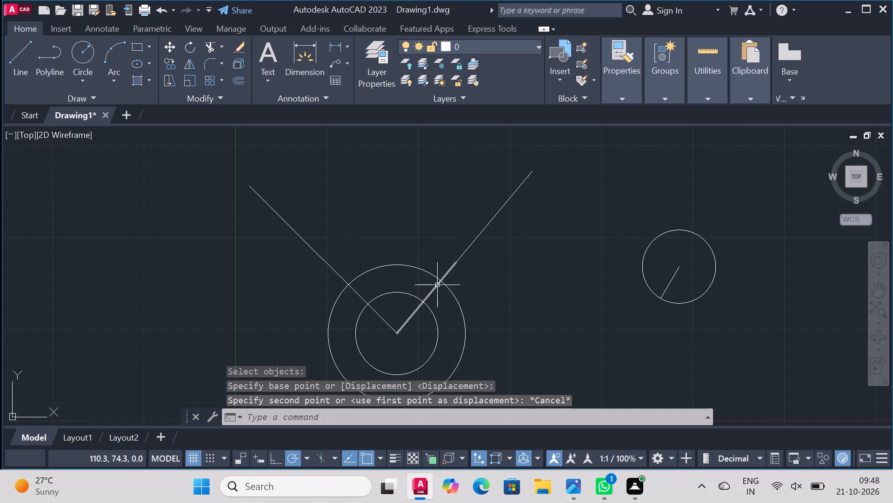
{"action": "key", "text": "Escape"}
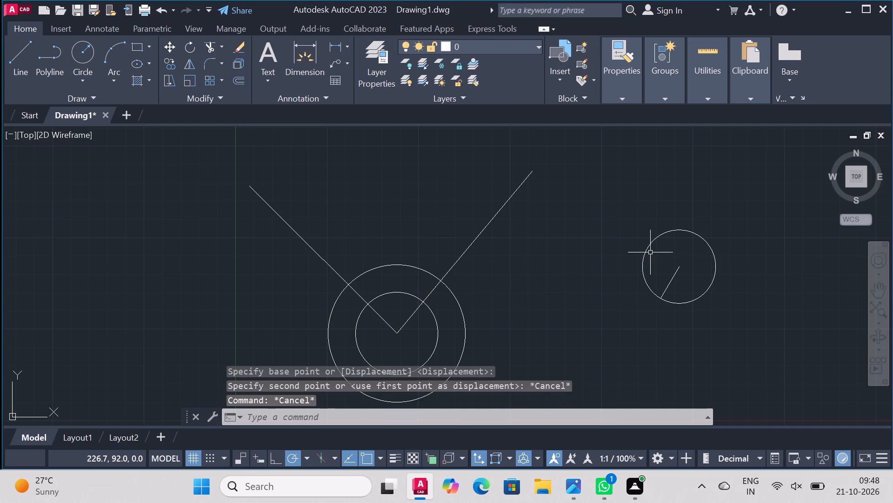
Erase the radius-20 circle and the radius line inside it.
{"action": "left_click", "coordinate": [648, 247]}
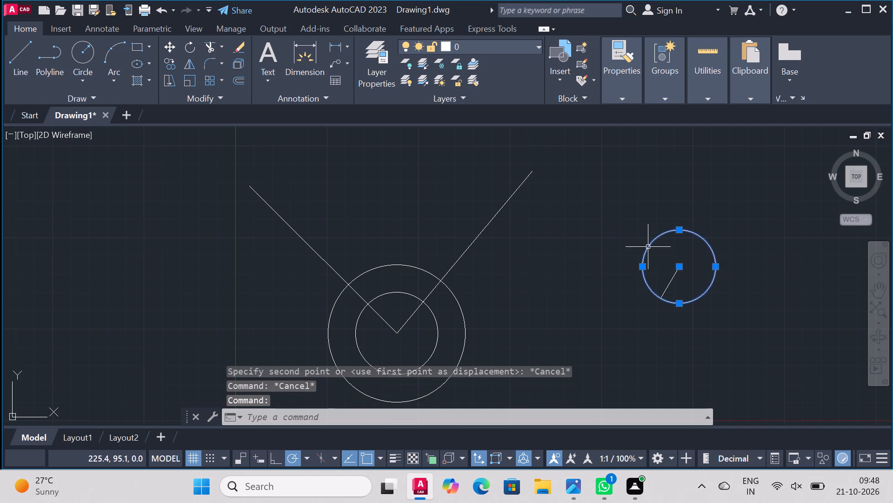
{"action": "key", "text": "Delete"}
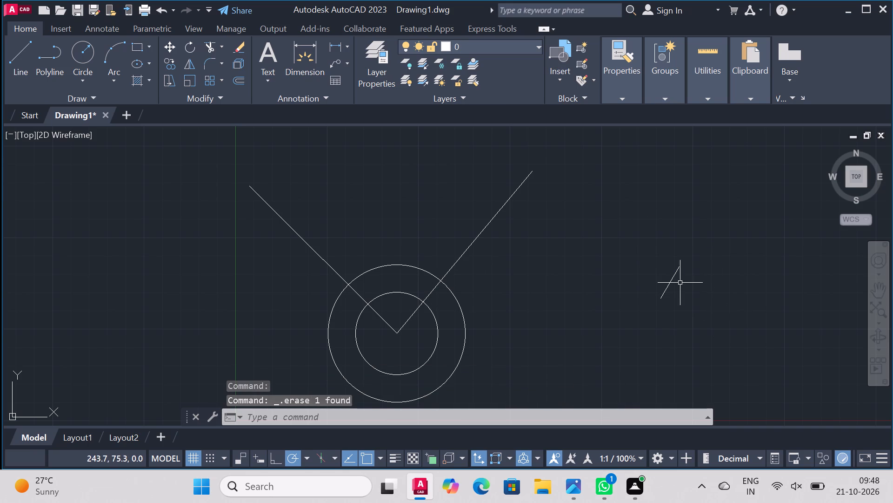
{"action": "left_click", "coordinate": [670, 283]}
{"action": "key", "text": "Delete"}
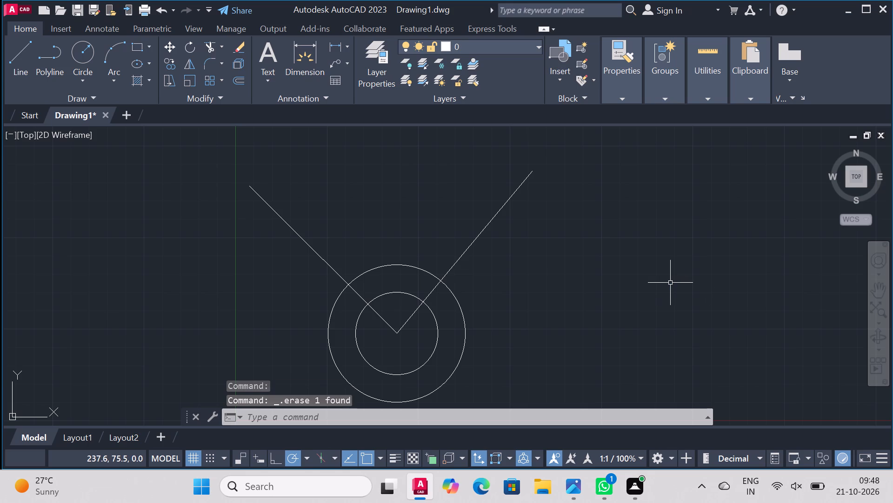
{"action": "right_click", "coordinate": [670, 283]}
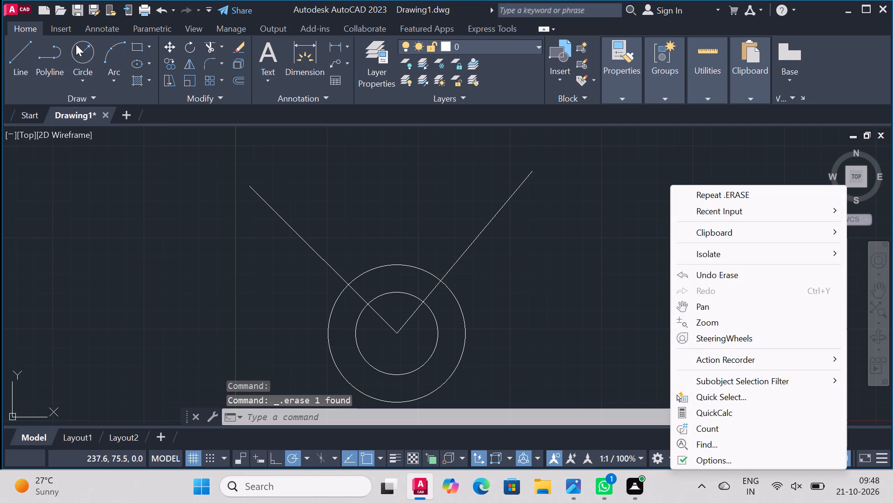
Draw a new circle of radius 20 in the empty area to the right of the concentric circles.
{"action": "left_click", "coordinate": [76, 44]}
{"action": "left_click", "coordinate": [649, 257]}
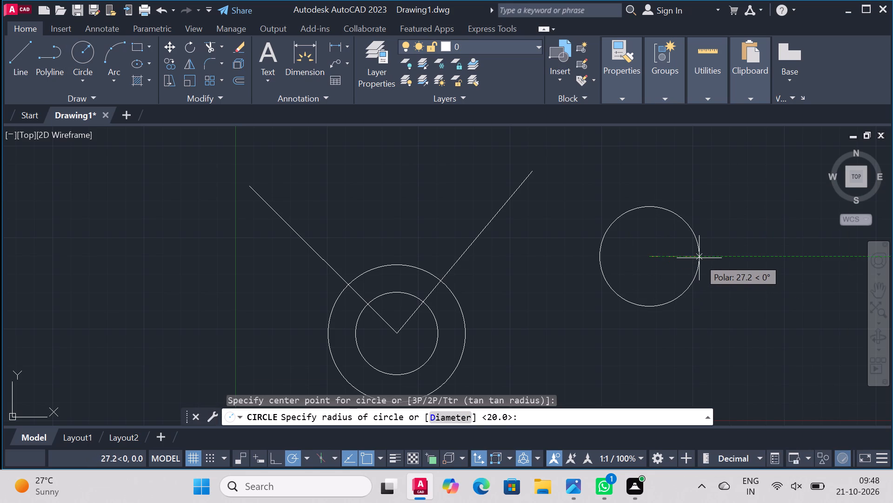
{"action": "key", "text": "r"}
{"action": "key", "text": "Return"}
{"action": "key", "text": "1"}
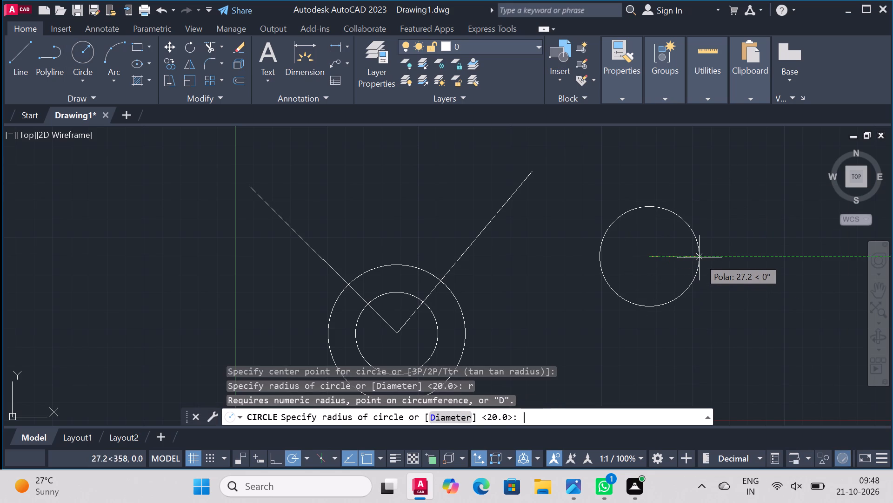
{"action": "key", "text": "BackSpace"}
{"action": "type", "text": "20"}
{"action": "key", "text": "Return"}
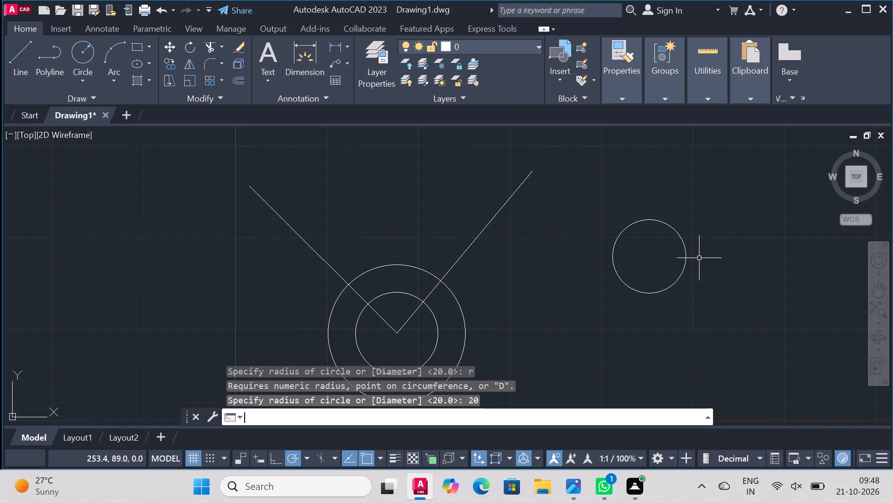
Draw a line 20 long at 50° from the centre of the radius-20 circle.
{"action": "left_click", "coordinate": [18, 48]}
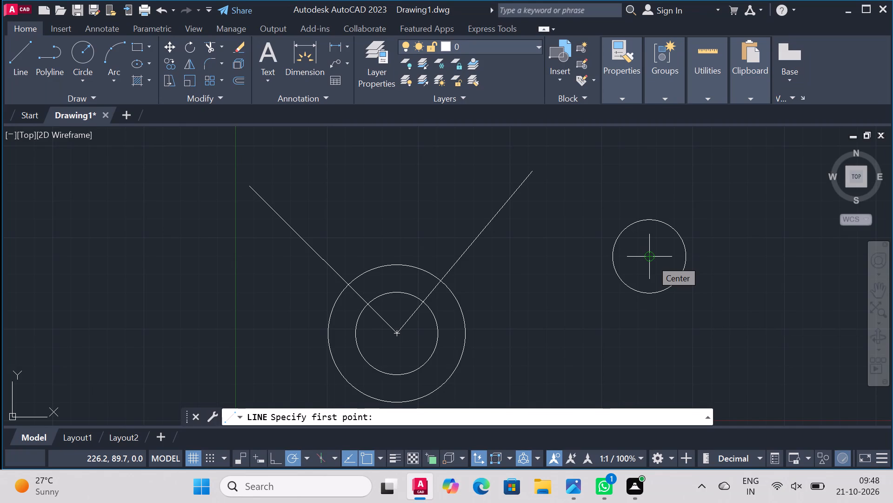
{"action": "left_click", "coordinate": [651, 260]}
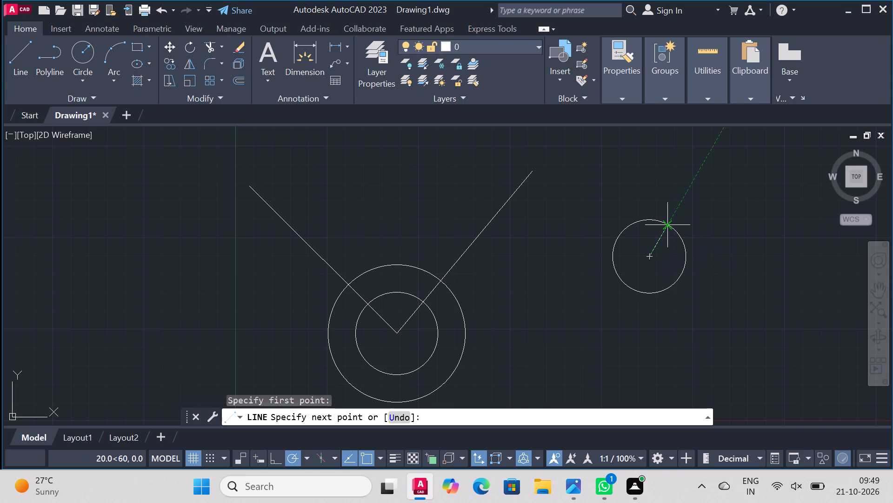
{"action": "key", "text": "shift+at"}
{"action": "type", "text": "20"}
{"action": "key", "text": "shift+less"}
{"action": "type", "text": "50"}
{"action": "key", "text": "Return"}
{"action": "right_click", "coordinate": [706, 213]}
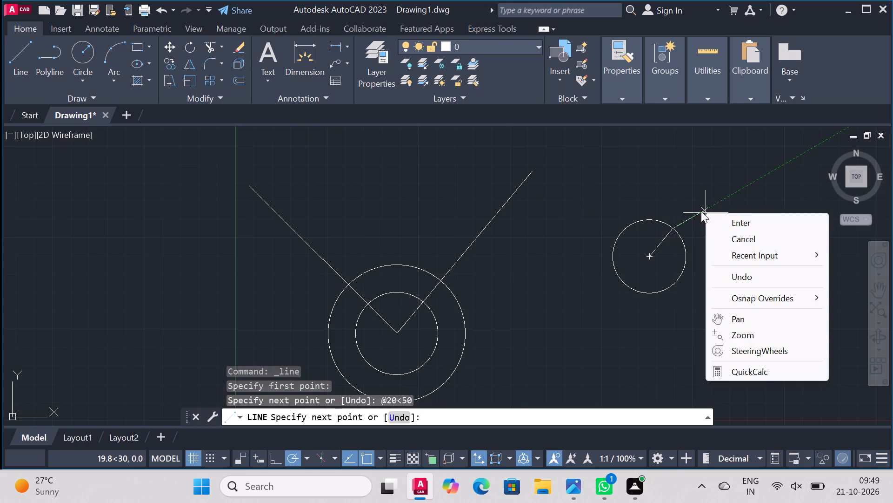
{"action": "left_click", "coordinate": [742, 224]}
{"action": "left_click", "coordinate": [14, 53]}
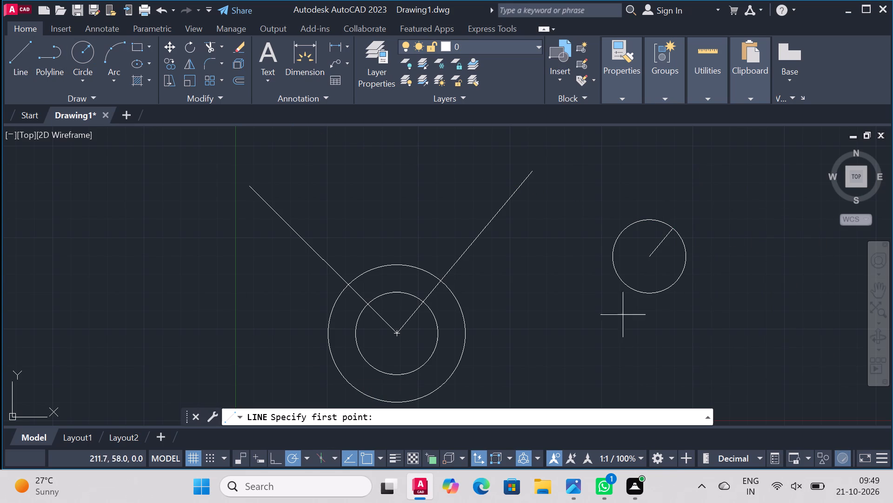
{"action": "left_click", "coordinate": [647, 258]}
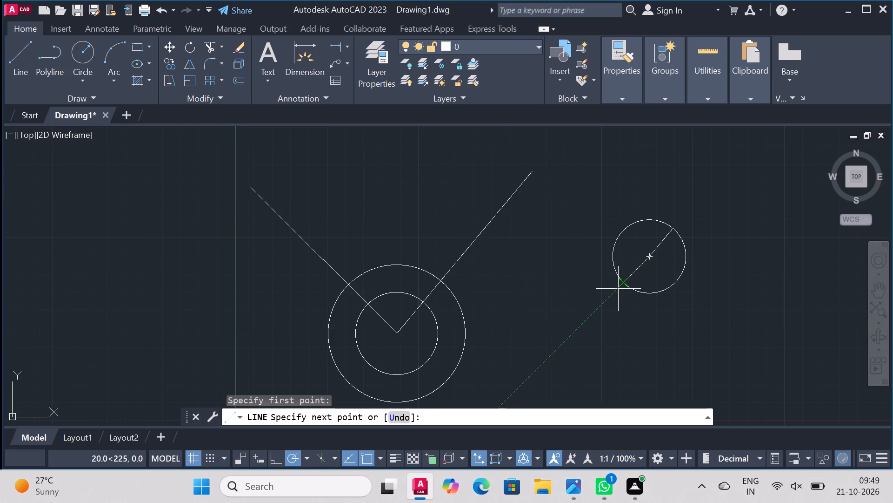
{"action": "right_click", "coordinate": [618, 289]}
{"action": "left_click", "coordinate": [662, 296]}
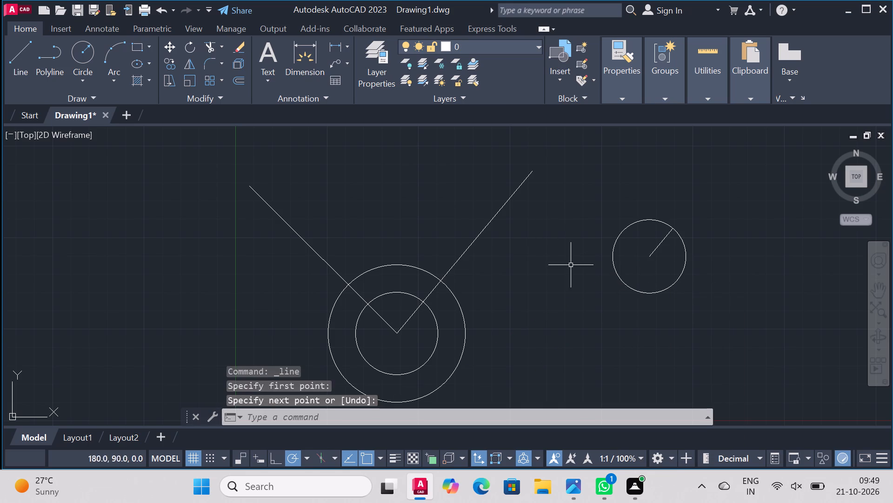
Draw two horizontal radius lines from the radius-20 circle's centre, one to its left quadrant and one to its right quadrant.
{"action": "left_click", "coordinate": [31, 56]}
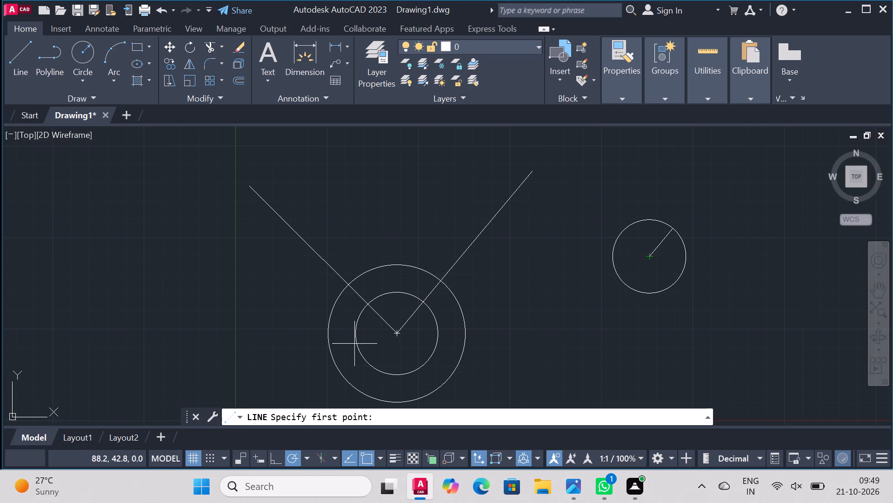
{"action": "left_click", "coordinate": [651, 255]}
{"action": "left_click", "coordinate": [611, 258]}
{"action": "right_click", "coordinate": [611, 258]}
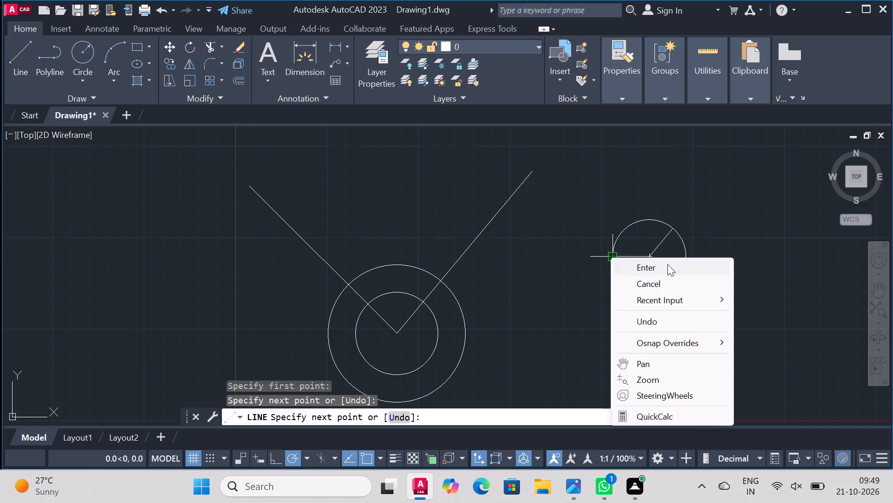
{"action": "left_click", "coordinate": [667, 264]}
{"action": "right_click", "coordinate": [691, 234]}
{"action": "left_click", "coordinate": [732, 194]}
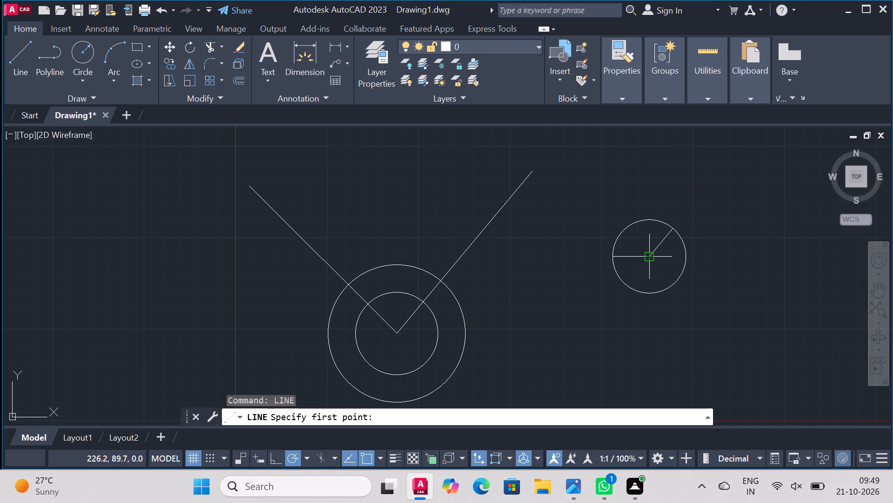
{"action": "left_click", "coordinate": [652, 252]}
{"action": "left_click", "coordinate": [688, 256]}
{"action": "right_click", "coordinate": [688, 256]}
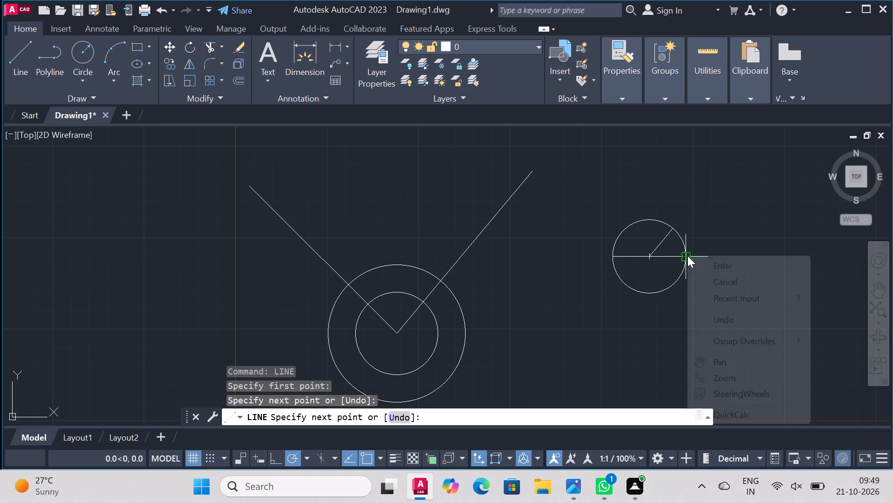
{"action": "left_click", "coordinate": [724, 265]}
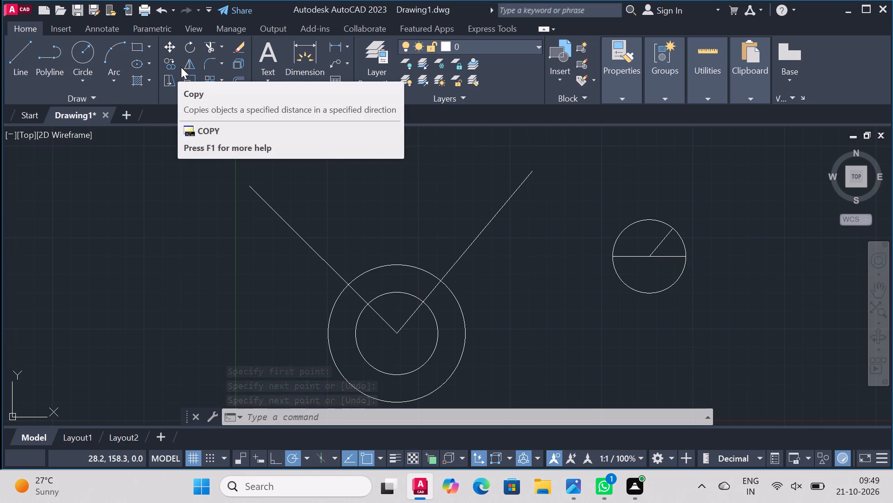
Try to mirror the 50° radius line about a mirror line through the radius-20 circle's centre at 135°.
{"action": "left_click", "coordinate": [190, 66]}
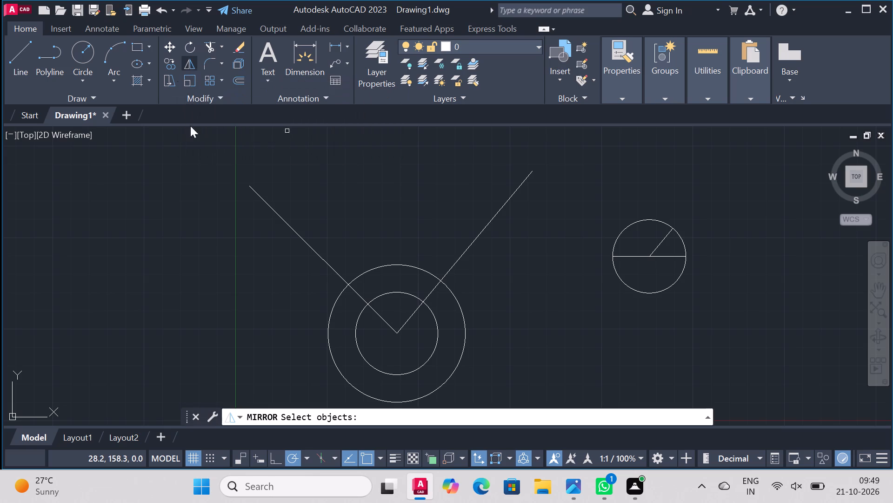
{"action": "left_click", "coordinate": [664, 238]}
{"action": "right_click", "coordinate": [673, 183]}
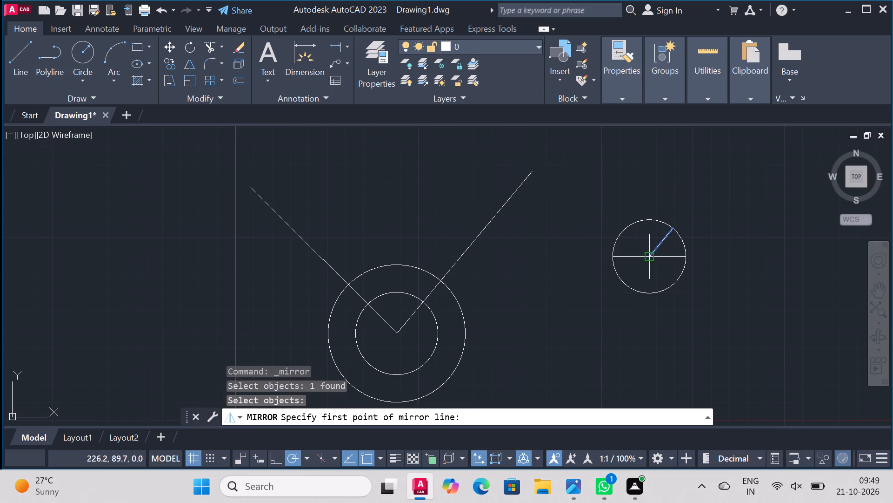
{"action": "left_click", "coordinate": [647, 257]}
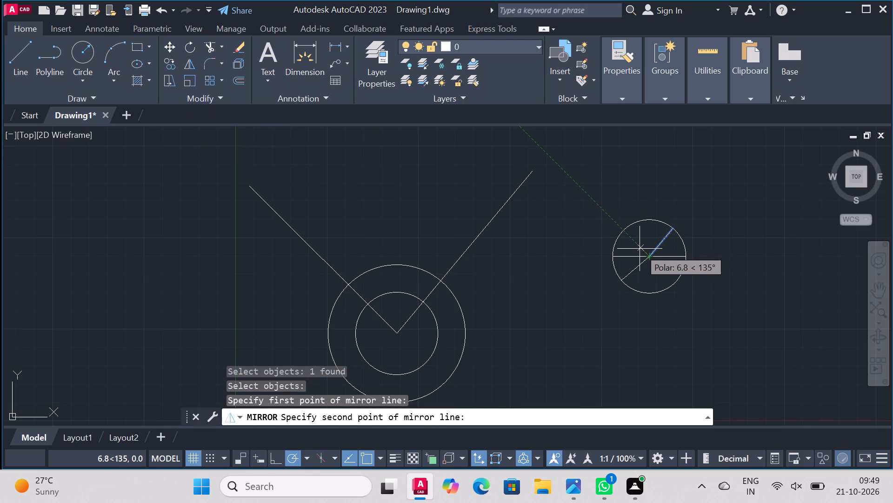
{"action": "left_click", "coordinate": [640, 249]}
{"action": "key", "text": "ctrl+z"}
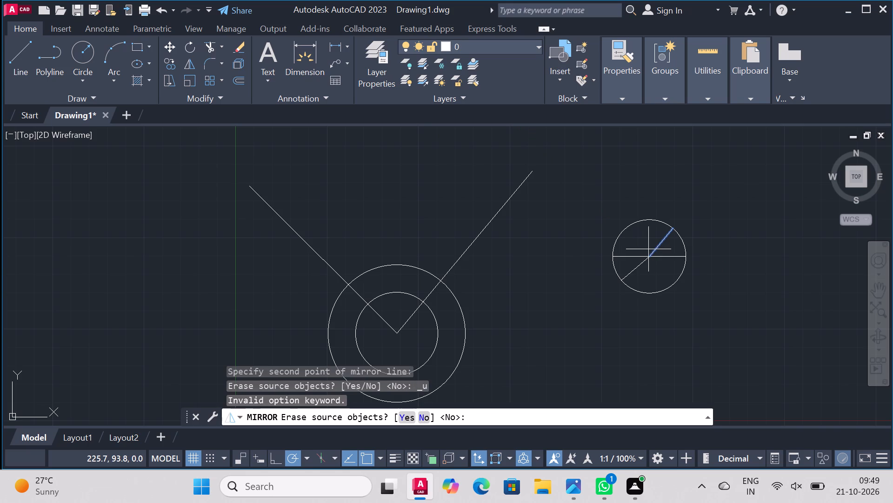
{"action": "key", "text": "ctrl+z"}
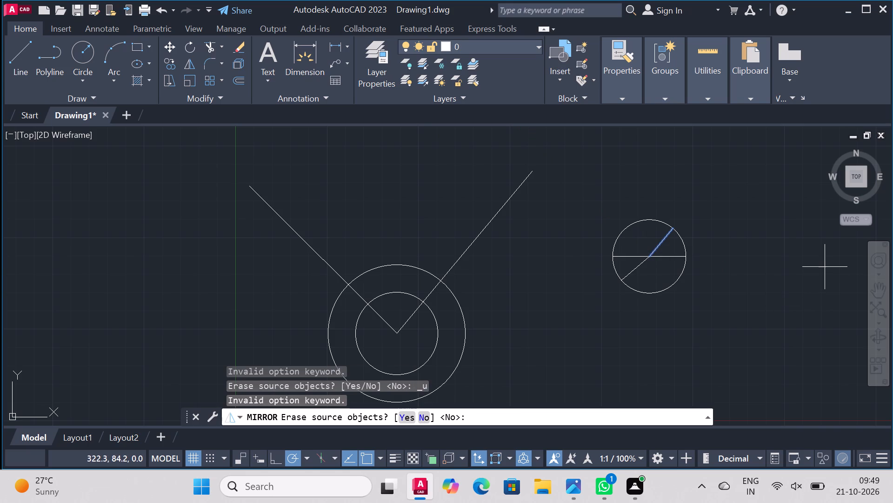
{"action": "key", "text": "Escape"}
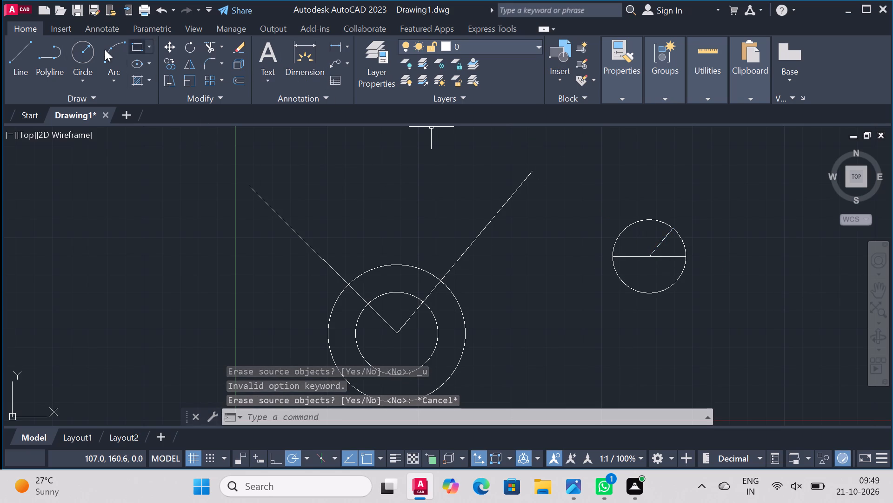
Draw a line from the radius-20 circle's centre to its lower-left circumference at 230°, directly opposite the 50° radius line.
{"action": "left_click", "coordinate": [30, 50]}
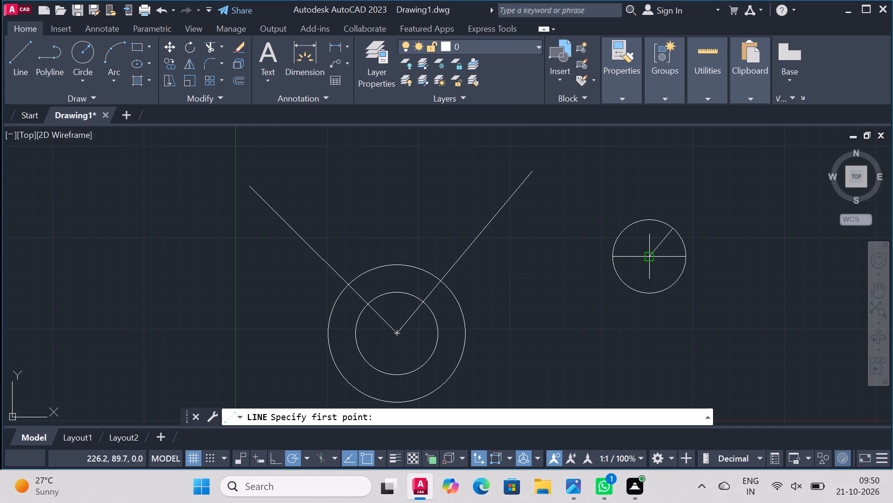
{"action": "left_click", "coordinate": [653, 258]}
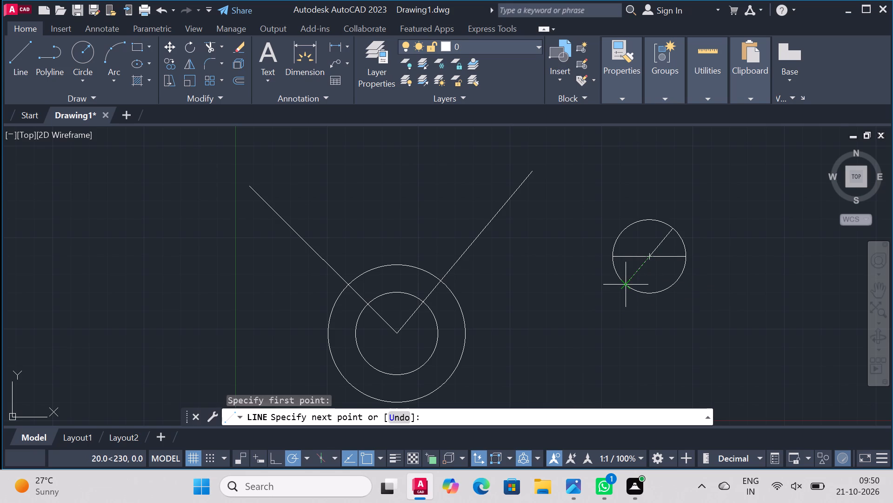
{"action": "left_click", "coordinate": [619, 291]}
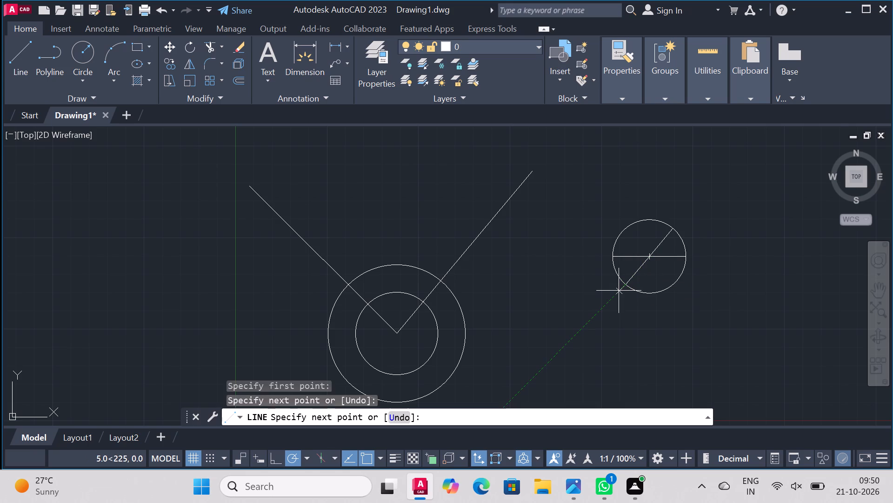
{"action": "right_click", "coordinate": [619, 291]}
{"action": "left_click", "coordinate": [660, 296]}
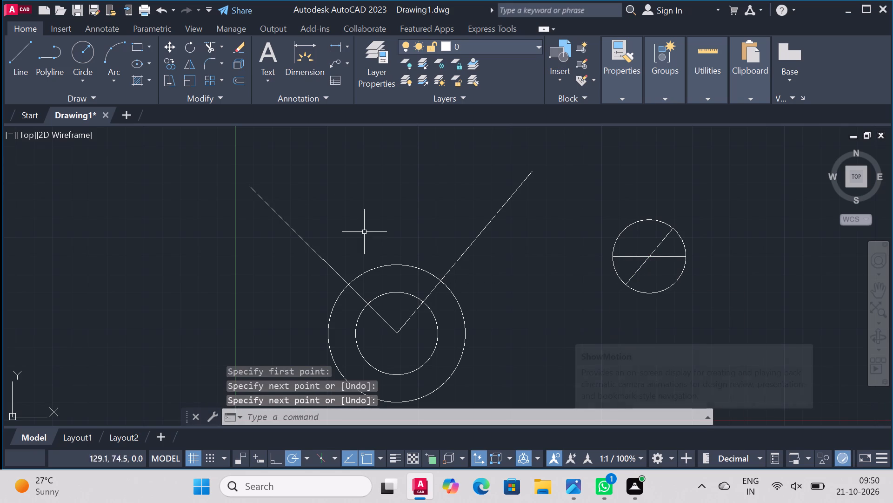
Move the radius-20 circle and its four radius lines from the 230° radius endpoint to where the 50° line crosses the 75 diameter circle.
{"action": "left_click", "coordinate": [169, 49]}
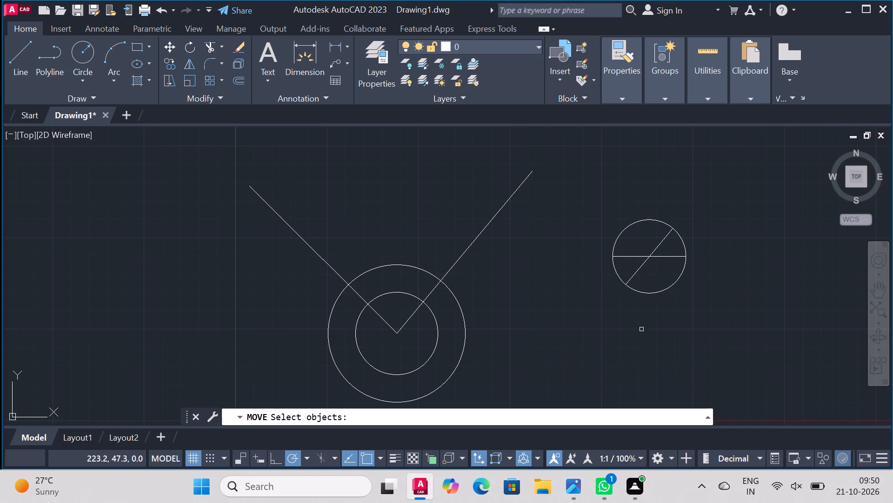
{"action": "left_click", "coordinate": [653, 293]}
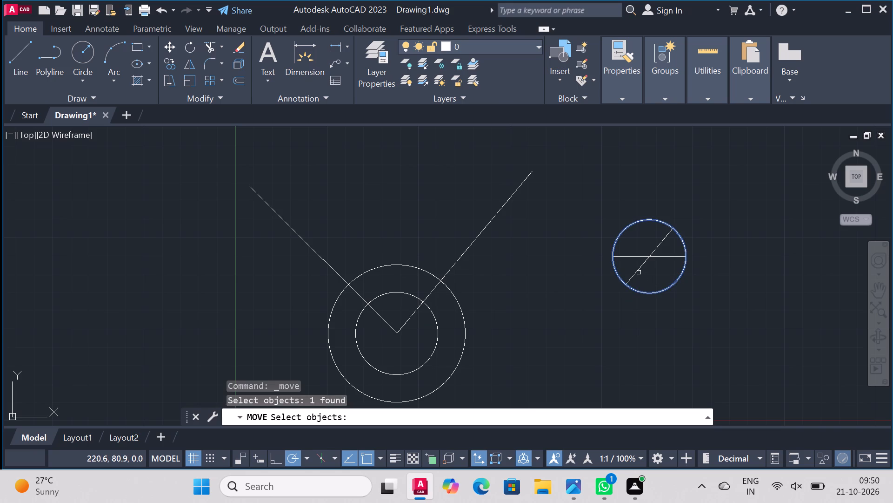
{"action": "left_click", "coordinate": [639, 271]}
{"action": "left_click", "coordinate": [636, 258]}
{"action": "left_click", "coordinate": [660, 242]}
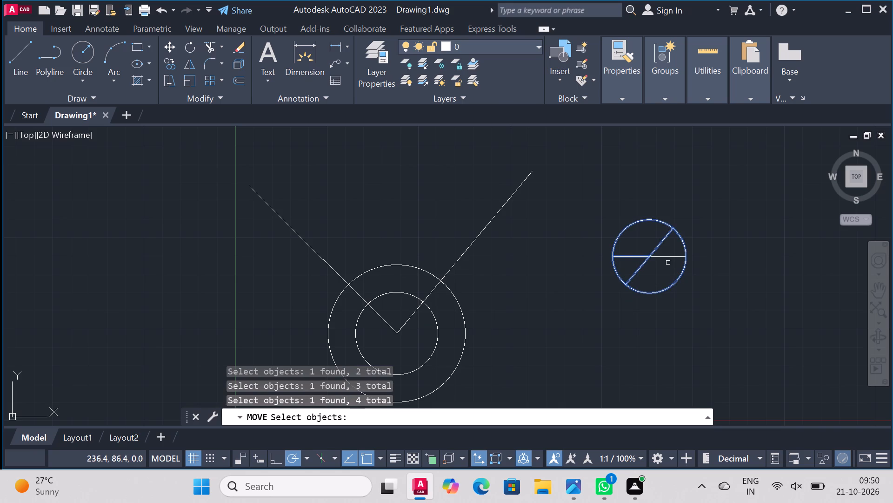
{"action": "left_click", "coordinate": [672, 258]}
{"action": "right_click", "coordinate": [746, 203]}
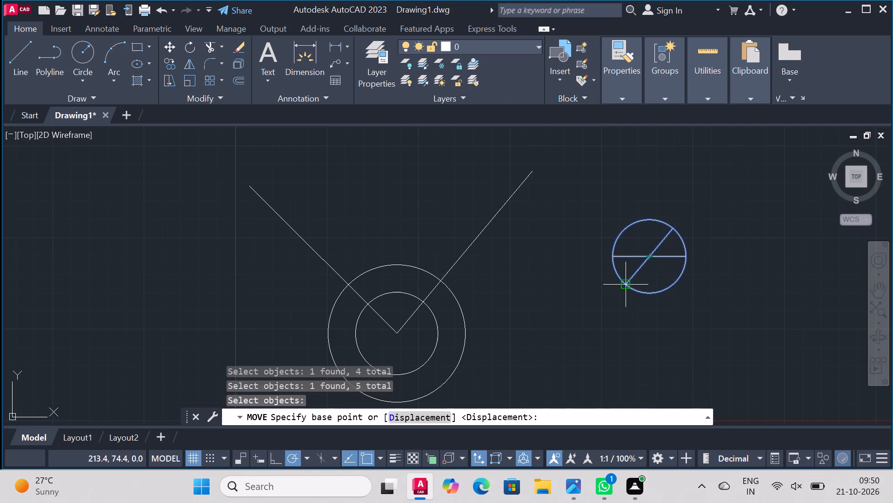
{"action": "left_click", "coordinate": [627, 285]}
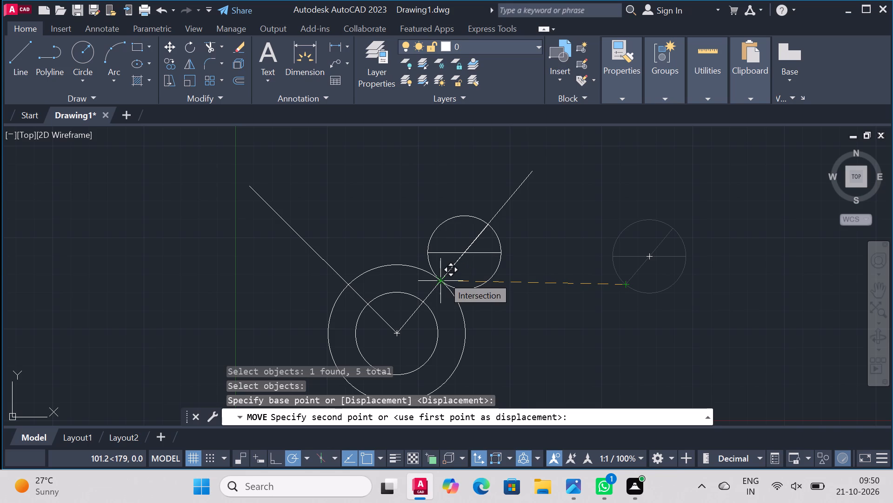
{"action": "left_click", "coordinate": [443, 277]}
{"action": "right_click", "coordinate": [443, 277]}
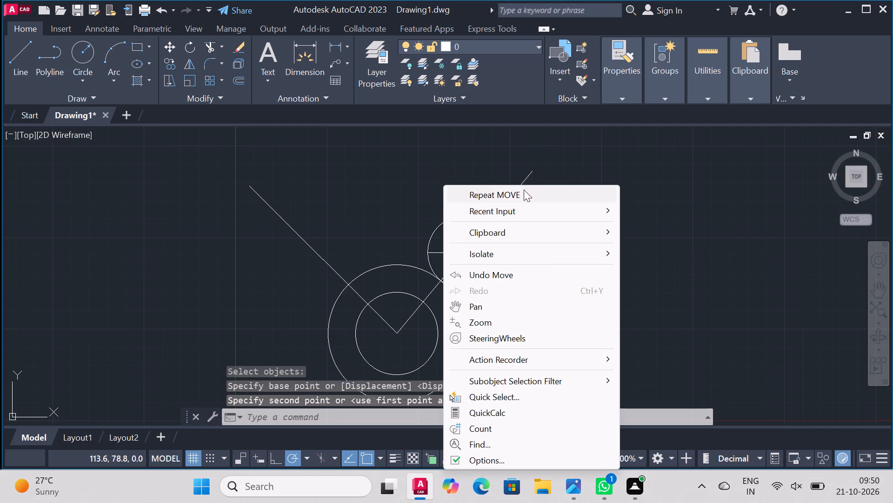
{"action": "key", "text": "Escape"}
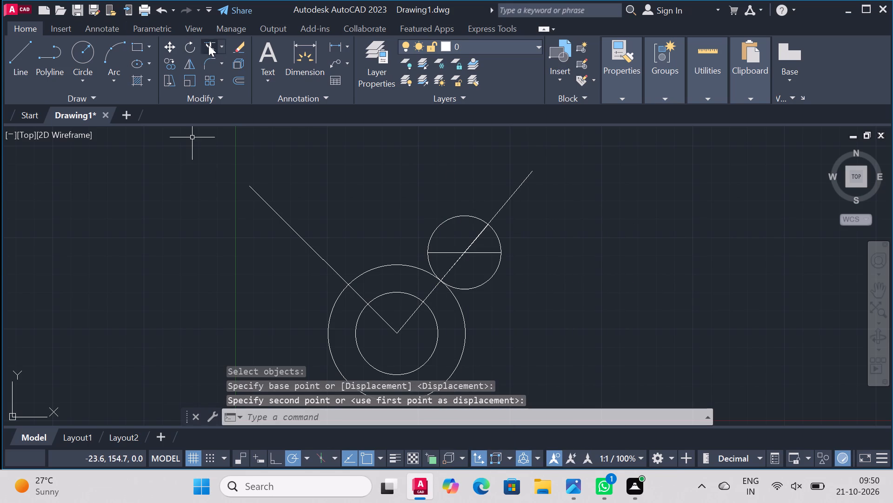
Trim away the horizontal radius lines inside the radius-20 circle and the part of the 50° line extending beyond it.
{"action": "left_click", "coordinate": [207, 45]}
{"action": "left_click", "coordinate": [479, 235]}
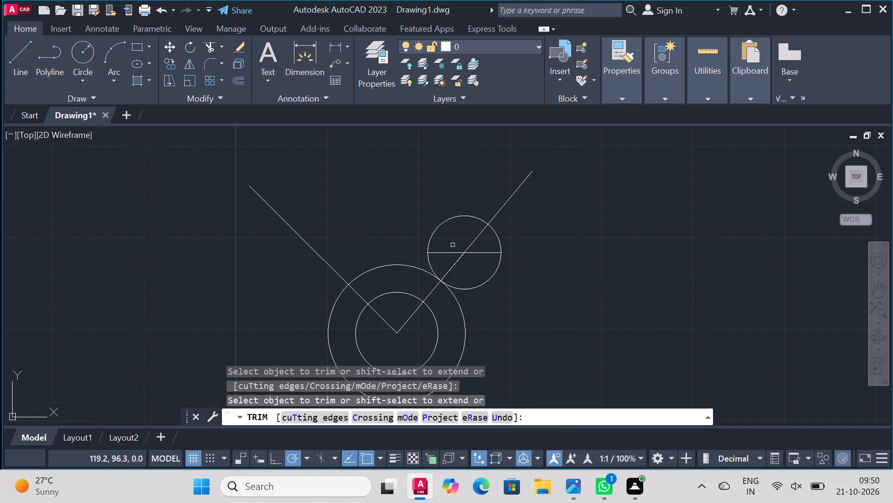
{"action": "left_click", "coordinate": [458, 262]}
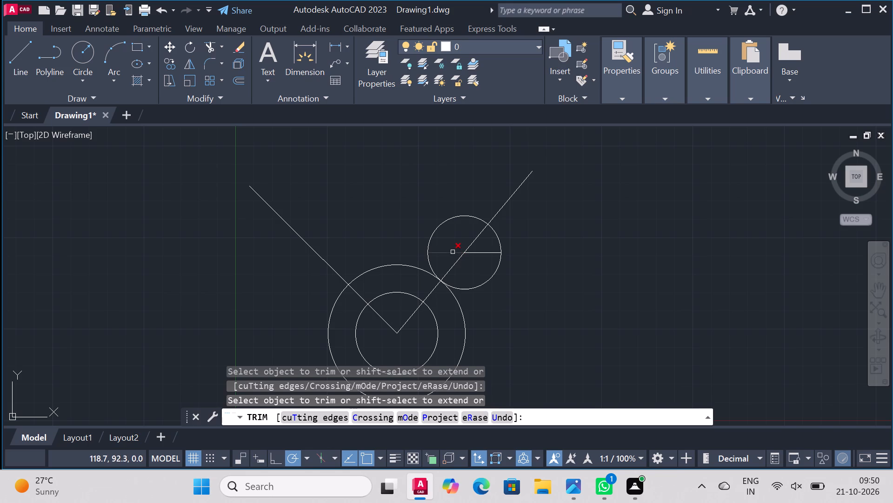
{"action": "left_click", "coordinate": [453, 252]}
{"action": "left_click", "coordinate": [491, 253]}
{"action": "left_click", "coordinate": [517, 189]}
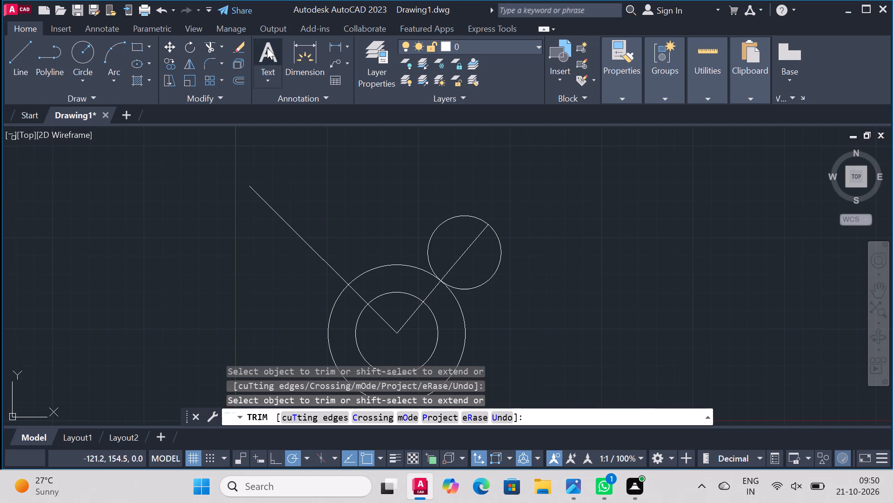
Draw a vertical line about 90 long upward from the centre of the concentric circles.
{"action": "left_click", "coordinate": [20, 37]}
{"action": "left_click", "coordinate": [21, 52]}
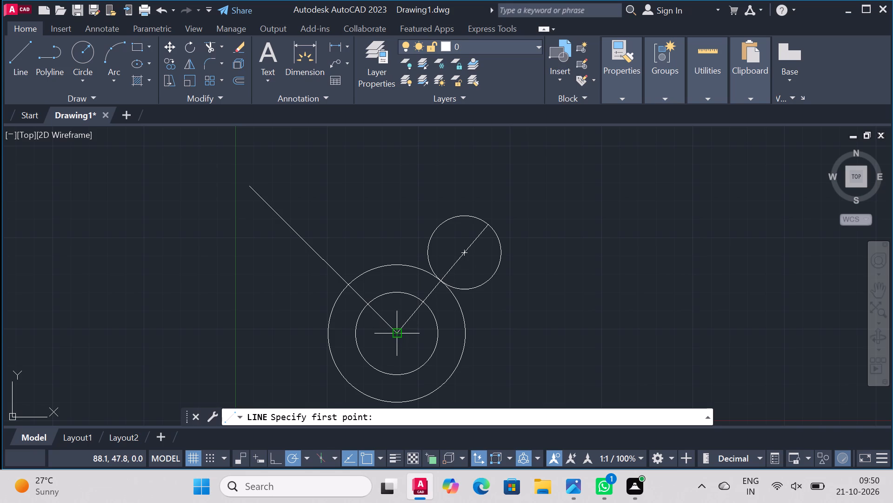
{"action": "left_click", "coordinate": [397, 338]}
{"action": "left_click", "coordinate": [395, 168]}
{"action": "right_click", "coordinate": [395, 168]}
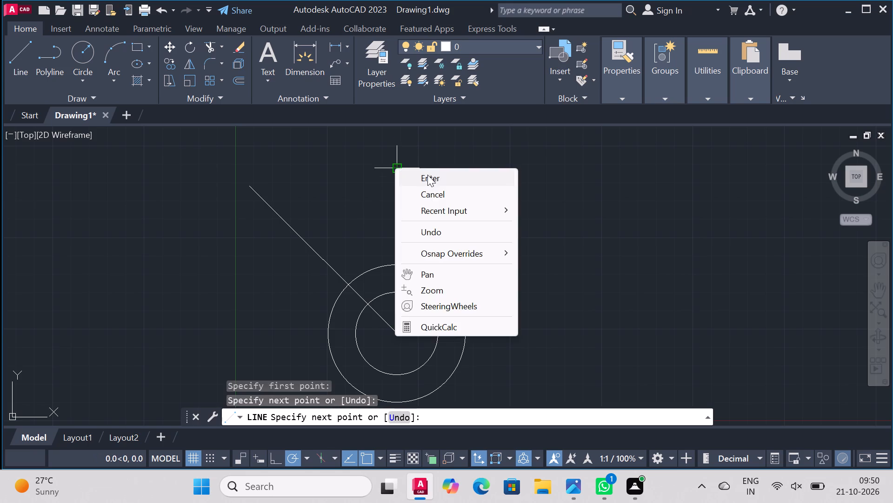
{"action": "left_click", "coordinate": [427, 175]}
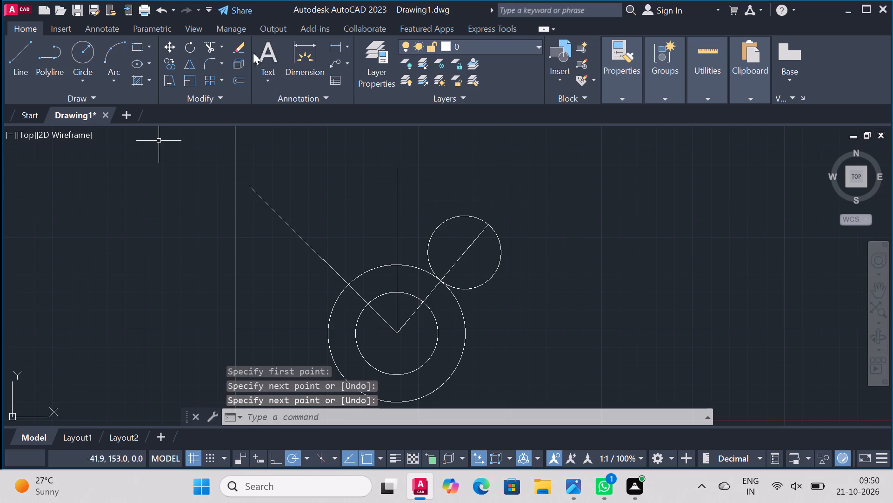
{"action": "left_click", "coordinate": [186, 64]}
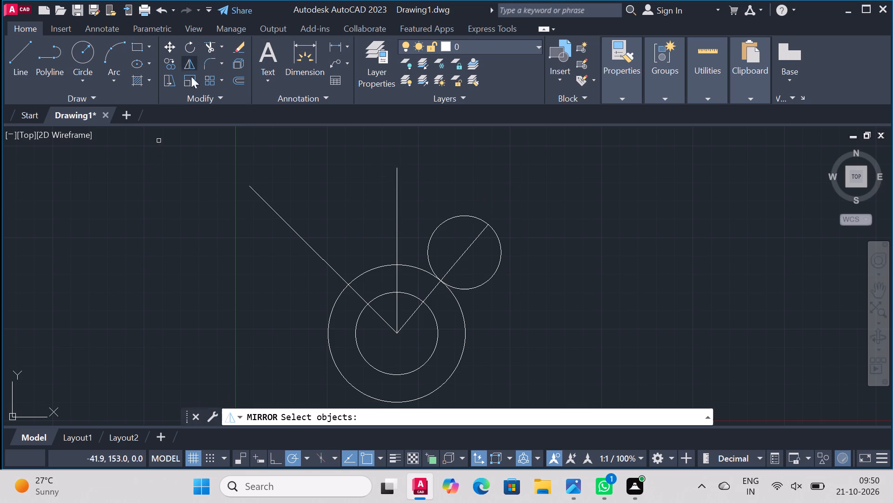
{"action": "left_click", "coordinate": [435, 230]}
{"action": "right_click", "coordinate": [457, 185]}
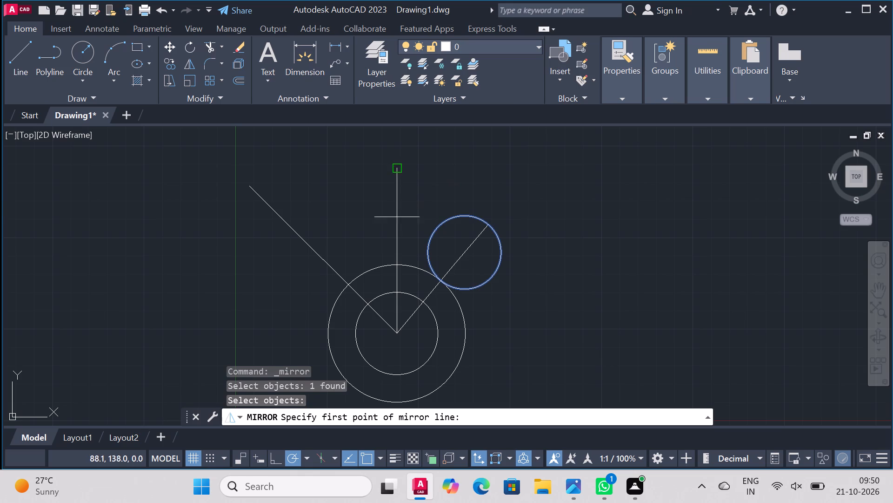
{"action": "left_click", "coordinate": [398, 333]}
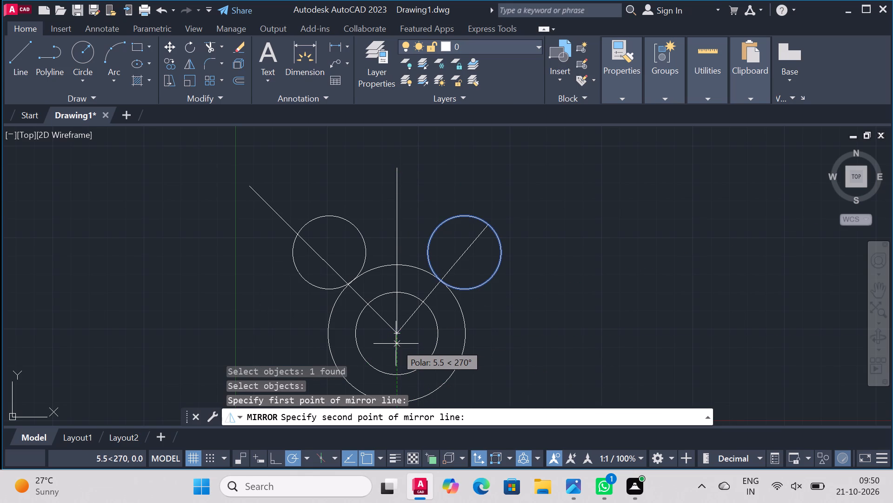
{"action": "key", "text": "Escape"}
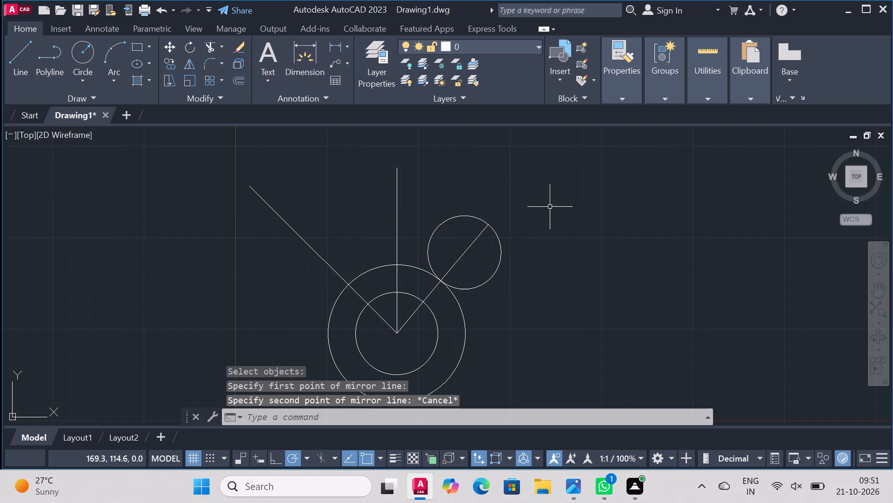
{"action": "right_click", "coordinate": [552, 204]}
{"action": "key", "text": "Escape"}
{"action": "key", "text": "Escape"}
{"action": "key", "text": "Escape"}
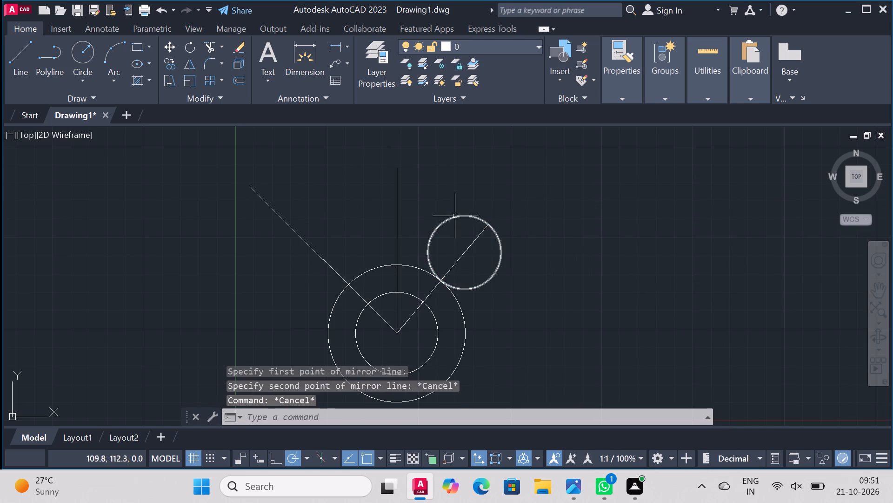
Copy the radius-20 circle horizontally about 57 to the right, clear of the original.
{"action": "left_click", "coordinate": [170, 63]}
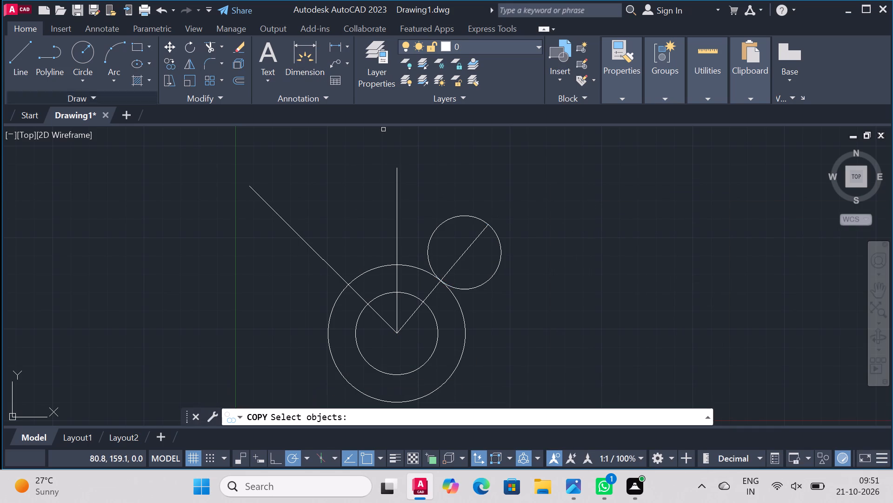
{"action": "left_click", "coordinate": [486, 280]}
{"action": "right_click", "coordinate": [602, 197]}
{"action": "left_click", "coordinate": [596, 221]}
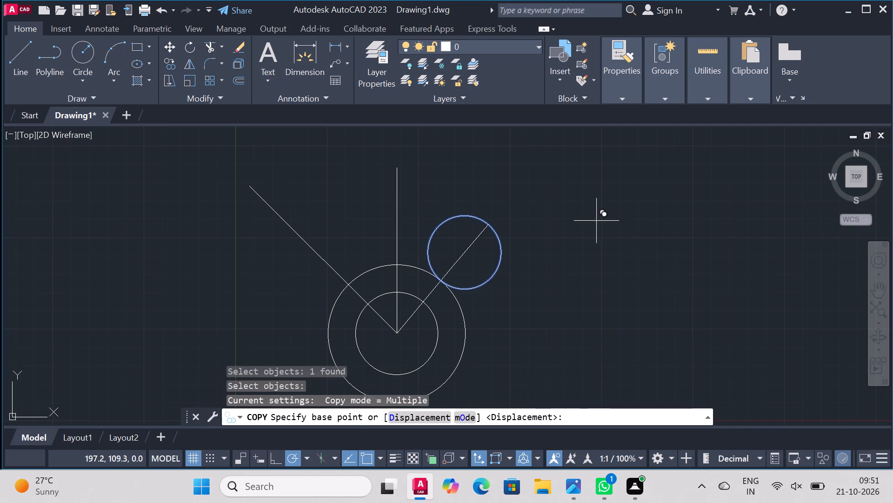
{"action": "left_click", "coordinate": [701, 223]}
{"action": "right_click", "coordinate": [623, 221]}
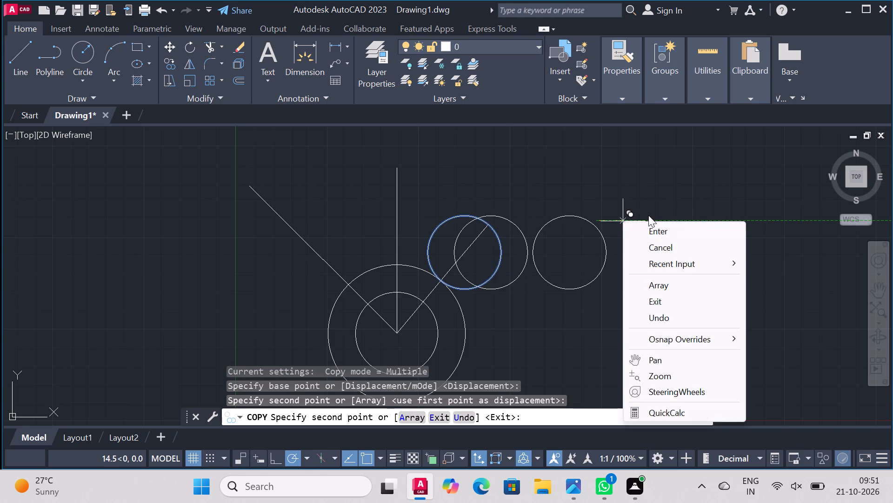
{"action": "left_click", "coordinate": [680, 230]}
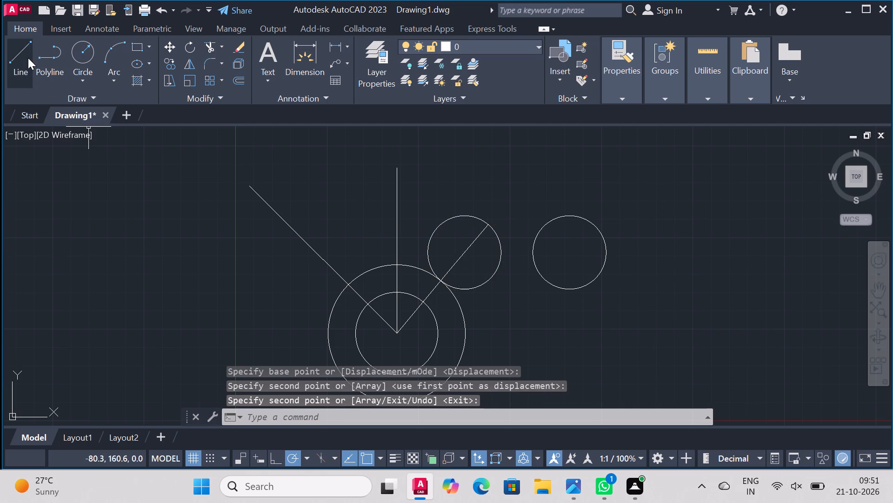
Draw a line at 135° from the copied circle's centre and trim off the part outside its circumference.
{"action": "left_click", "coordinate": [28, 58]}
{"action": "left_click", "coordinate": [567, 250]}
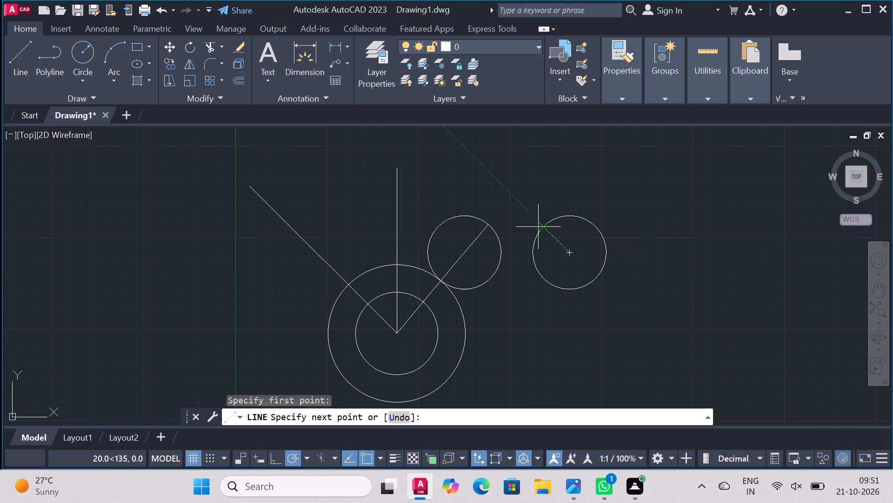
{"action": "left_click", "coordinate": [510, 190]}
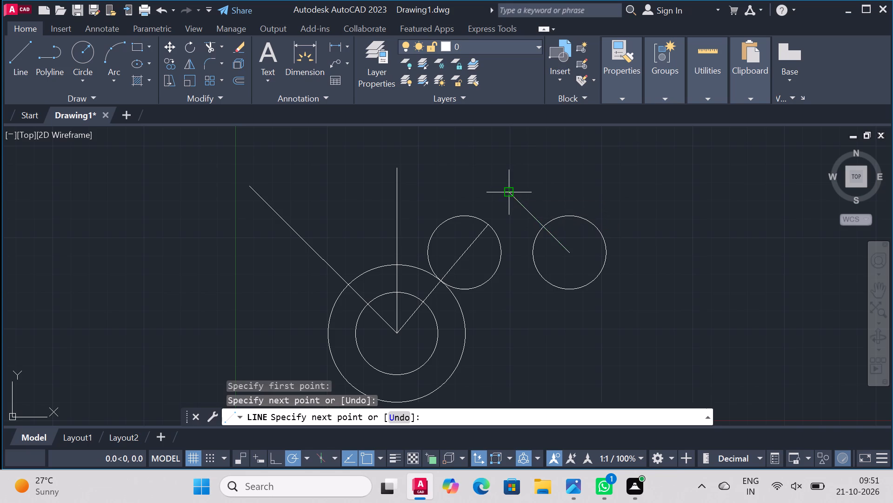
{"action": "right_click", "coordinate": [510, 190]}
{"action": "left_click", "coordinate": [552, 192]}
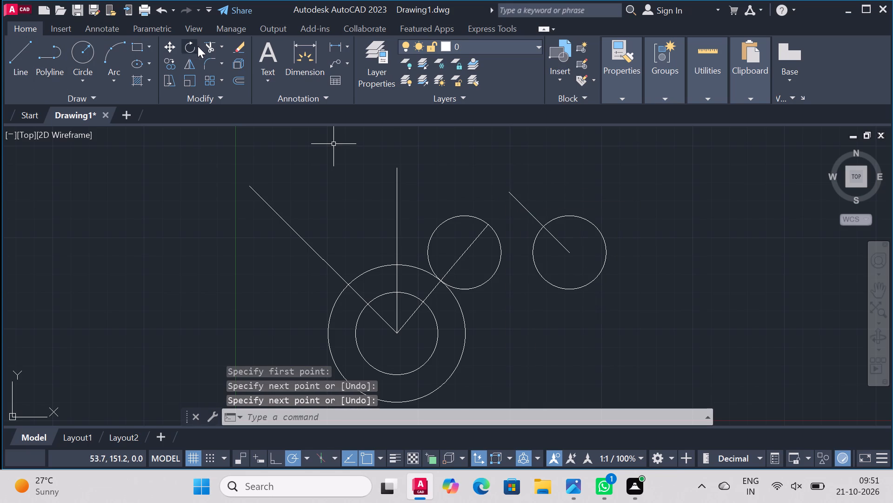
{"action": "left_click", "coordinate": [203, 45]}
{"action": "left_click", "coordinate": [532, 212]}
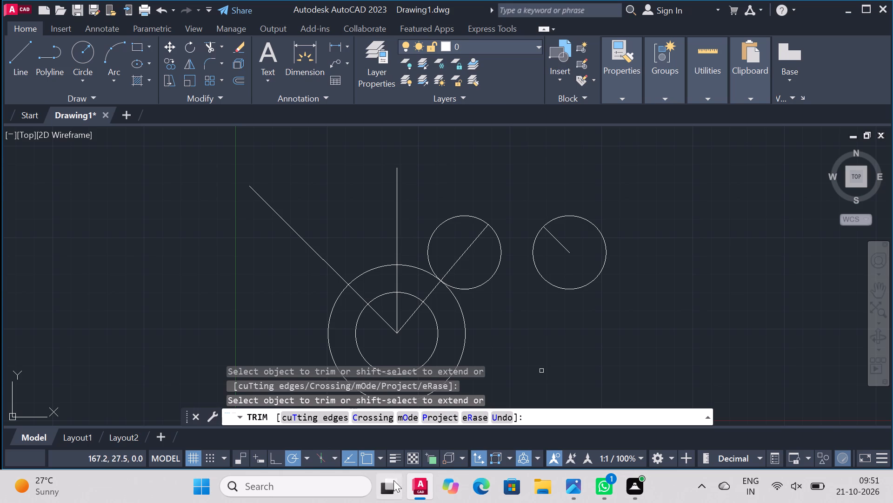
Open Calculator, compute 90 + 45, and close it.
{"action": "left_click", "coordinate": [307, 486]}
{"action": "type", "text": "cal"}
{"action": "key", "text": "Return"}
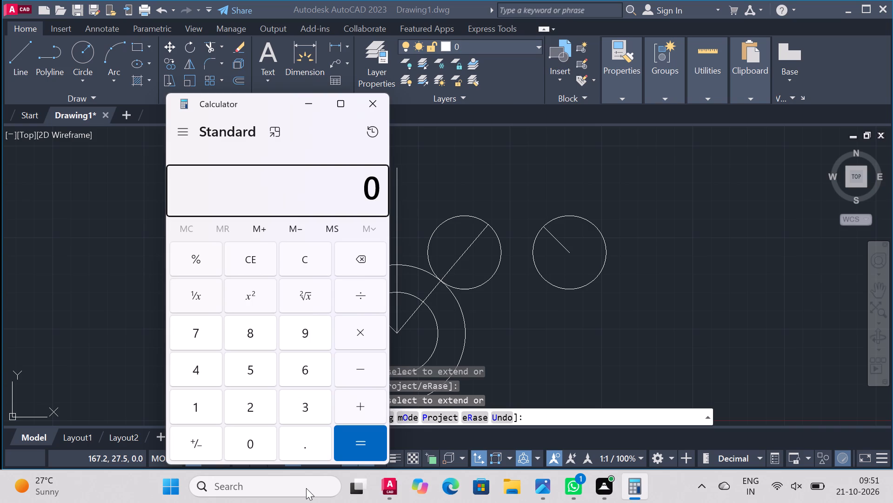
{"action": "type", "text": "90"}
{"action": "key", "text": "shift+plus"}
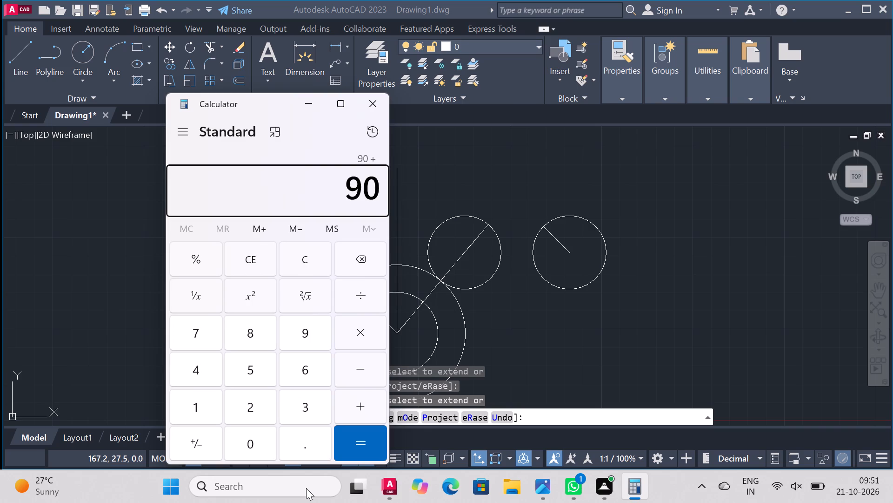
{"action": "type", "text": "45"}
{"action": "key", "text": "Return"}
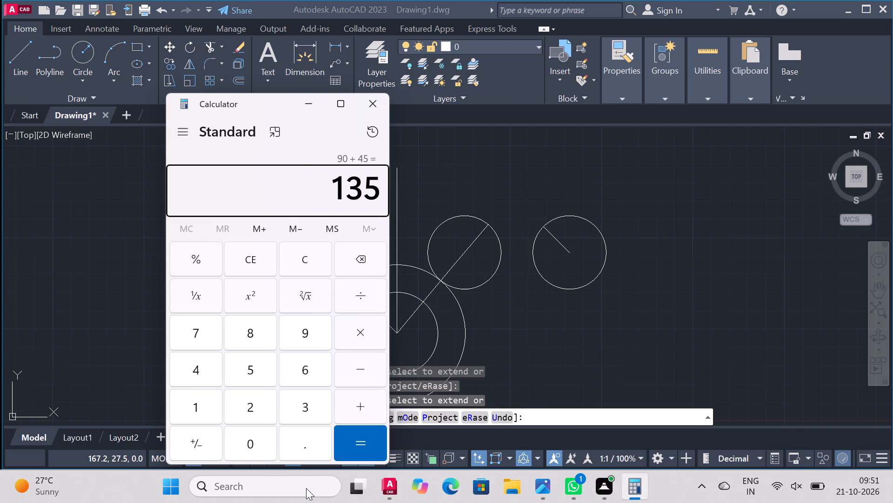
{"action": "left_click", "coordinate": [367, 93]}
{"action": "left_click", "coordinate": [375, 108]}
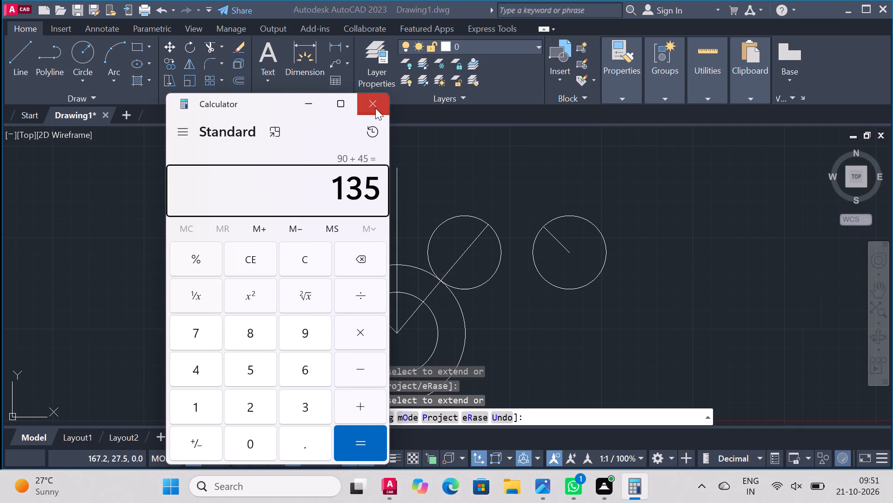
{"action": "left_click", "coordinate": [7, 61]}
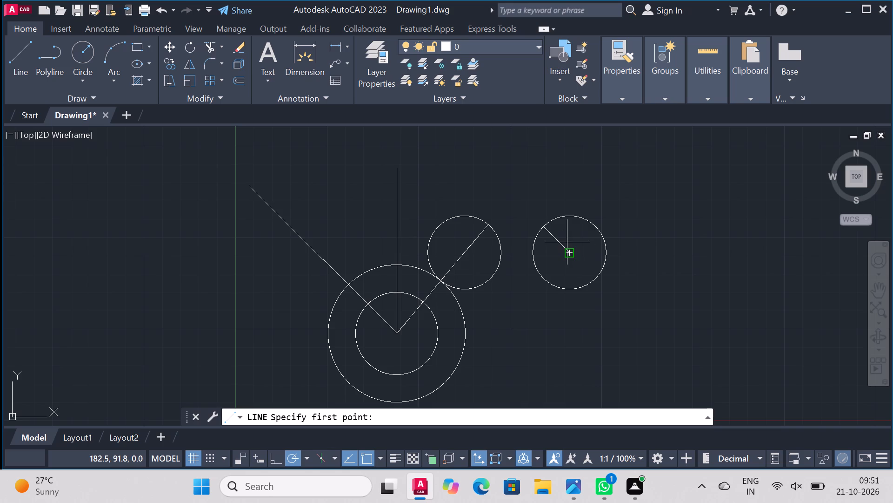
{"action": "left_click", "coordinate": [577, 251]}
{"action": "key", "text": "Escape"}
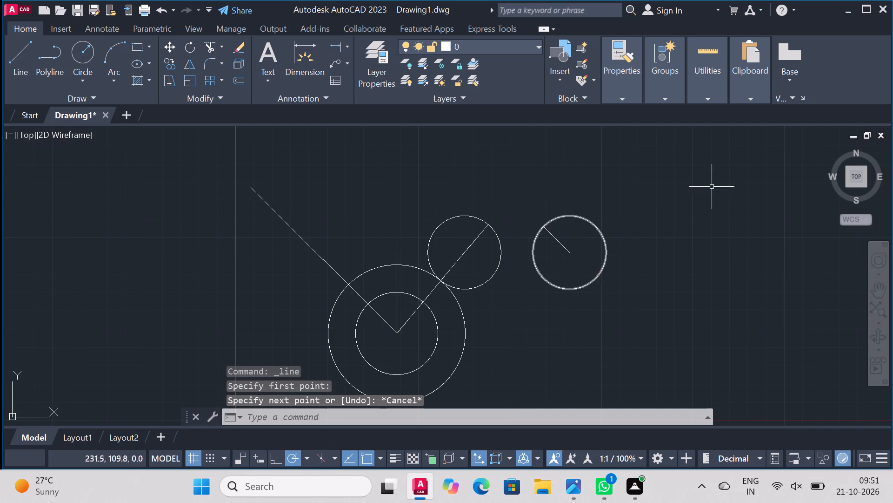
Draw a line from the copied circle's centre to its lower-right circumference, directly opposite the 135° radius line.
{"action": "right_click", "coordinate": [738, 176]}
{"action": "left_click", "coordinate": [768, 187]}
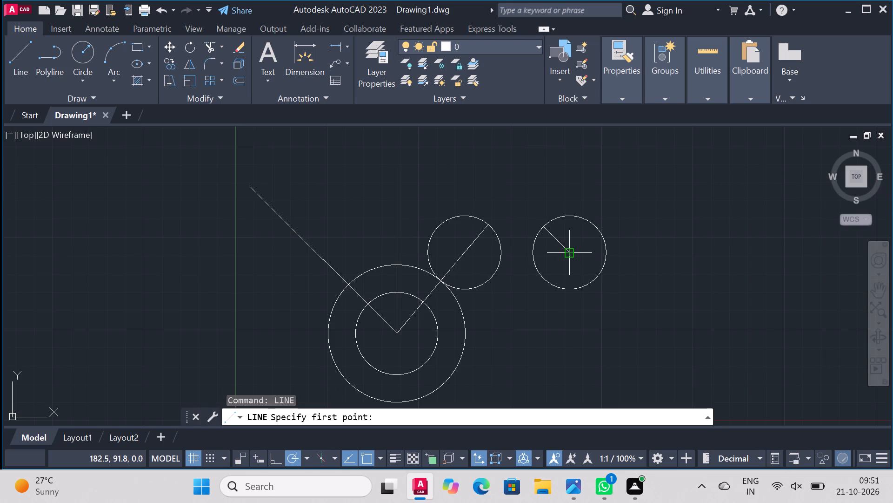
{"action": "left_click", "coordinate": [571, 253]}
{"action": "left_click", "coordinate": [592, 279]}
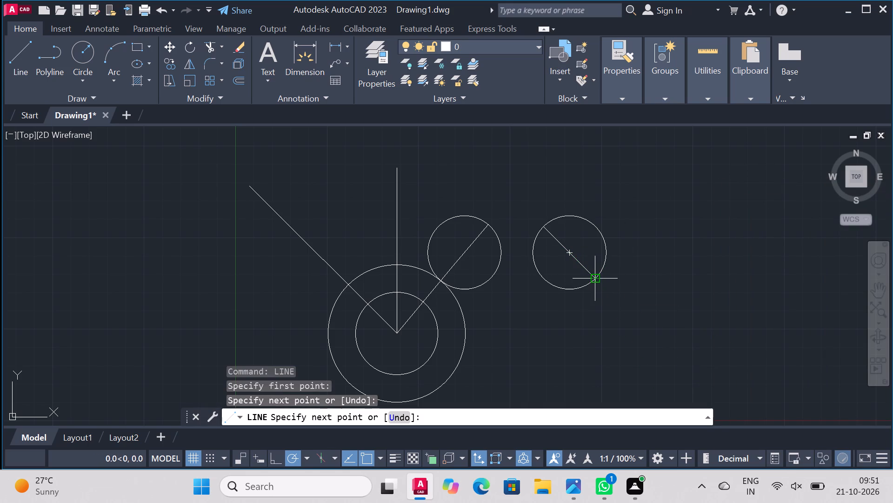
Finish the line at the copied circle's lower-right circumference.
{"action": "right_click", "coordinate": [592, 277]}
{"action": "left_click", "coordinate": [628, 285]}
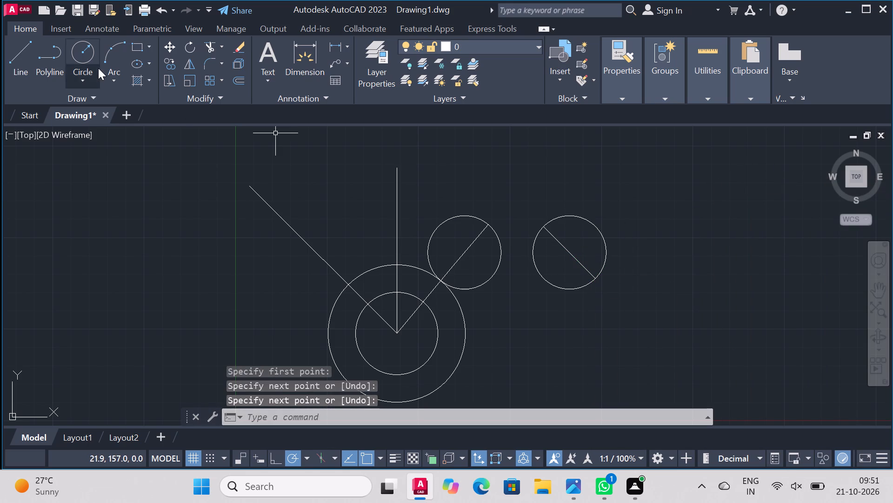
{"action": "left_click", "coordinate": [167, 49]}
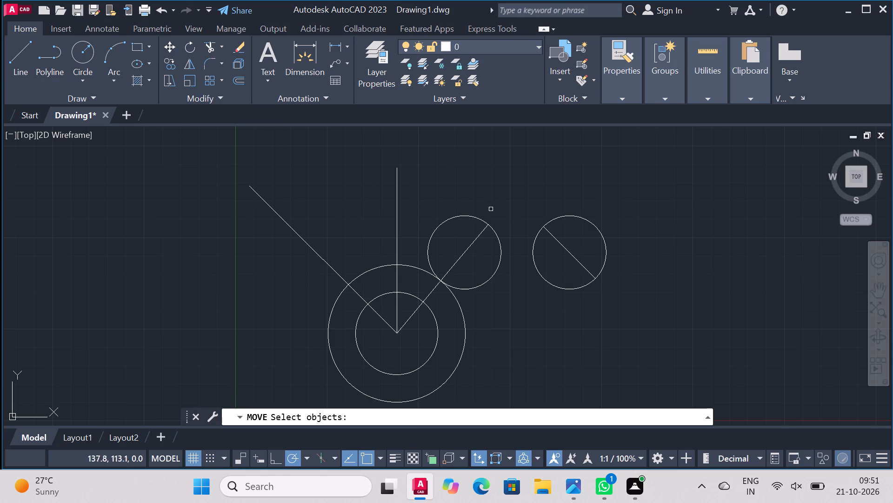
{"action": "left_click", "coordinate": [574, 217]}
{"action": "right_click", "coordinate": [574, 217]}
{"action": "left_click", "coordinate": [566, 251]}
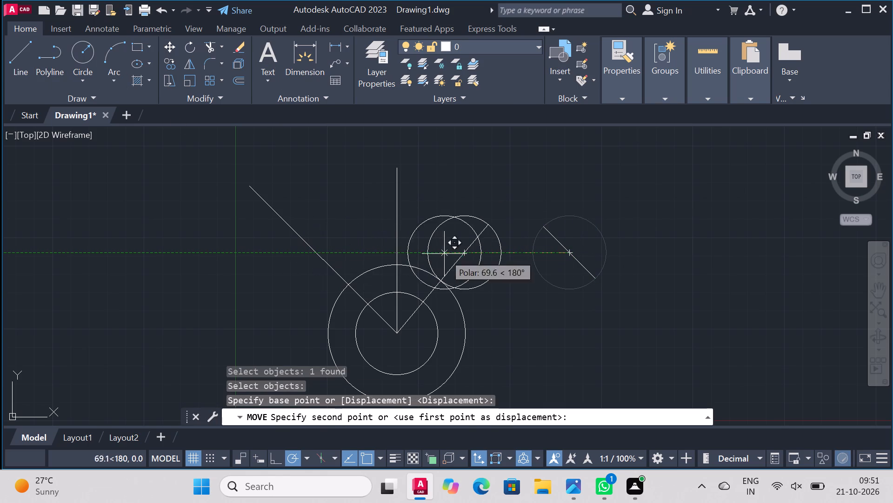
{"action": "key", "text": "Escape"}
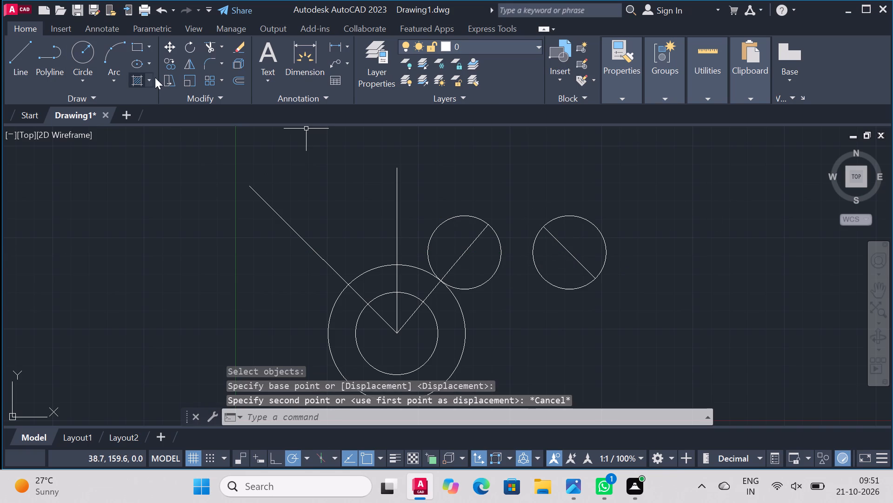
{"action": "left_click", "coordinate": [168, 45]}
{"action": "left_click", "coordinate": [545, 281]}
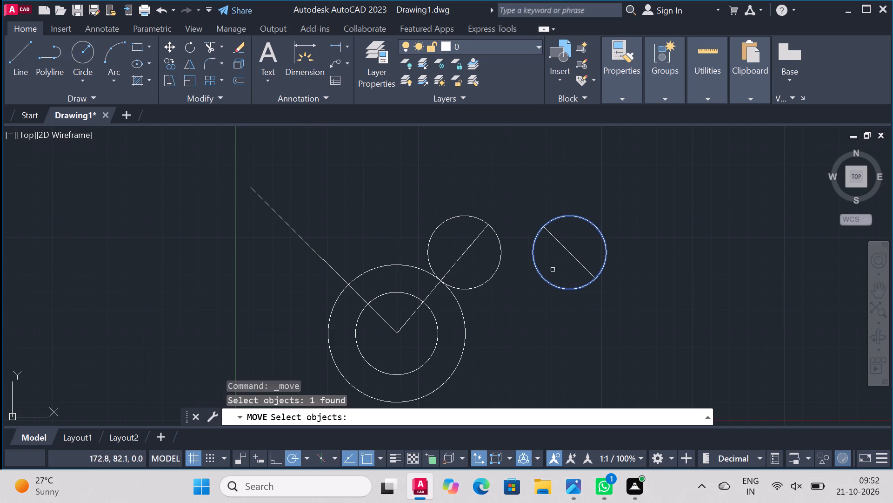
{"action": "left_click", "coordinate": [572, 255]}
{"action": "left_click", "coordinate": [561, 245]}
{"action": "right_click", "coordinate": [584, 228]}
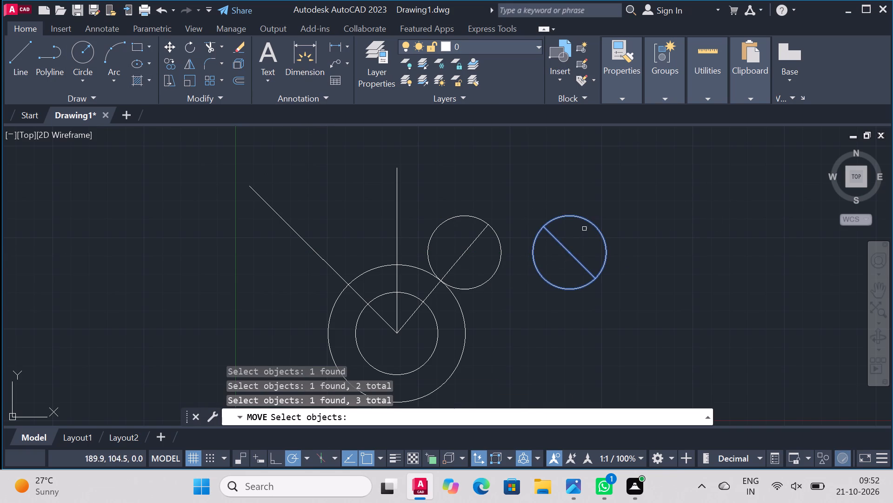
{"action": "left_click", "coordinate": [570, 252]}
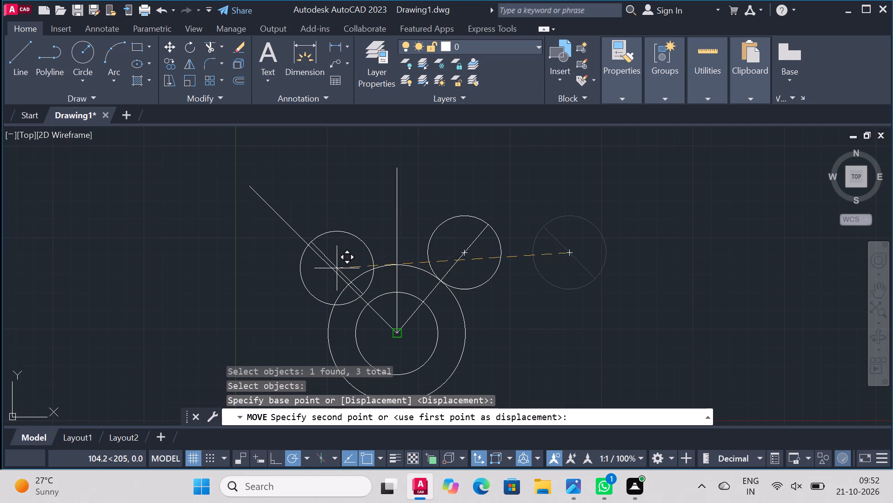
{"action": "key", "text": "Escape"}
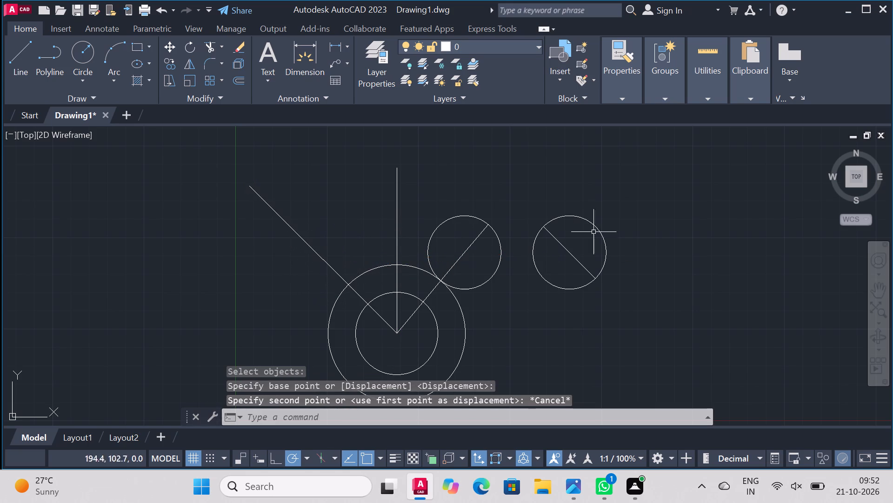
Move the copied circle and its two radius lines from the lower-right line end to where the 135° line meets the 75 diameter circle.
{"action": "right_click", "coordinate": [652, 215]}
{"action": "left_click", "coordinate": [691, 194]}
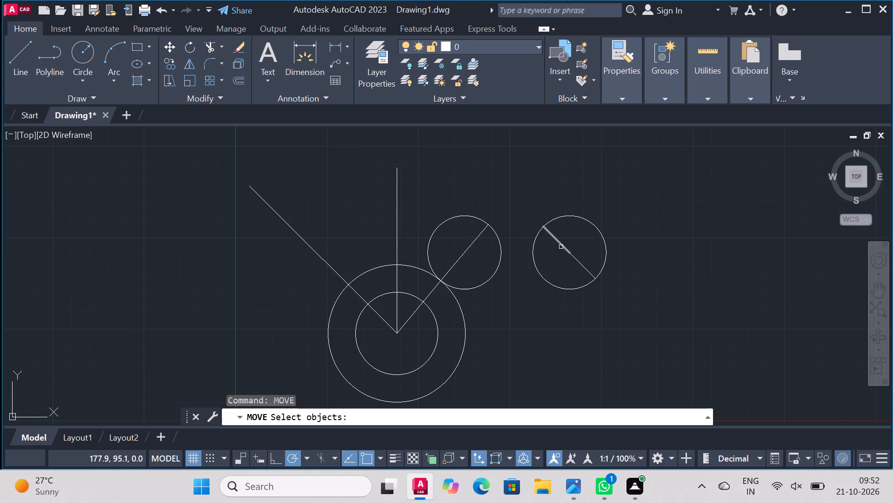
{"action": "left_click", "coordinate": [561, 245]}
{"action": "left_click", "coordinate": [580, 260]}
{"action": "left_click", "coordinate": [604, 238]}
{"action": "right_click", "coordinate": [623, 225]}
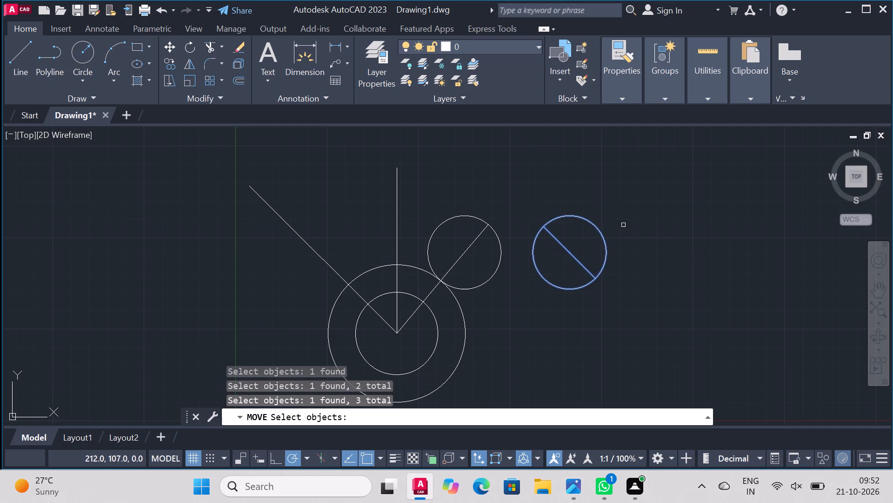
{"action": "left_click", "coordinate": [595, 281]}
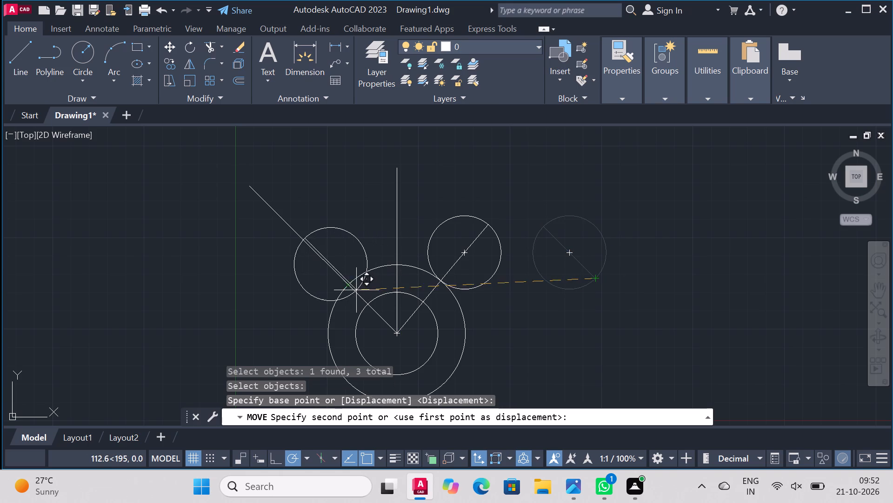
{"action": "left_click", "coordinate": [344, 285]}
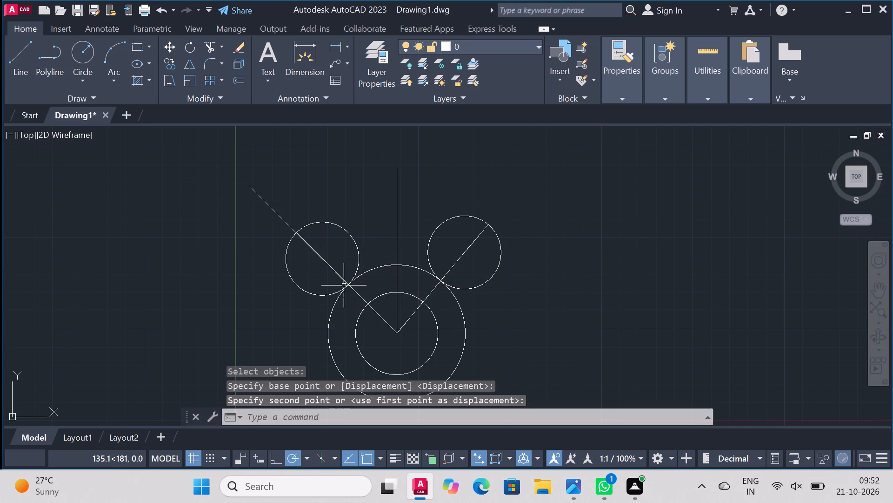
{"action": "right_click", "coordinate": [344, 285]}
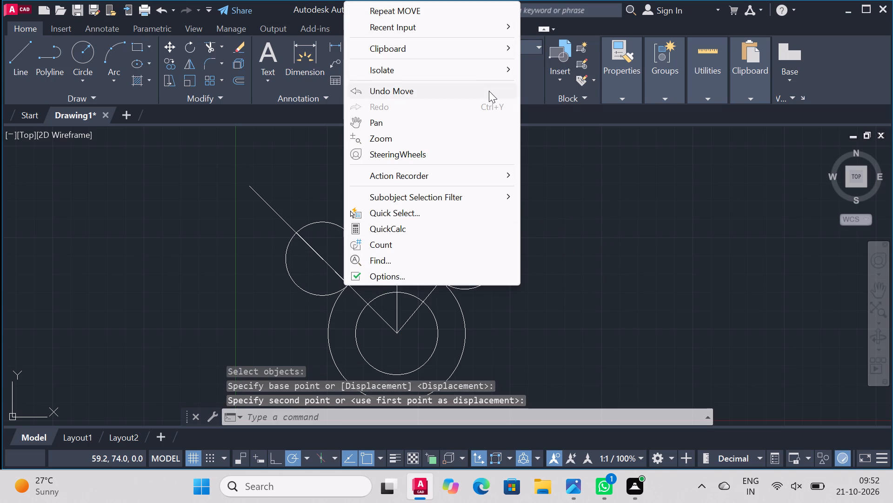
{"action": "key", "text": "Escape"}
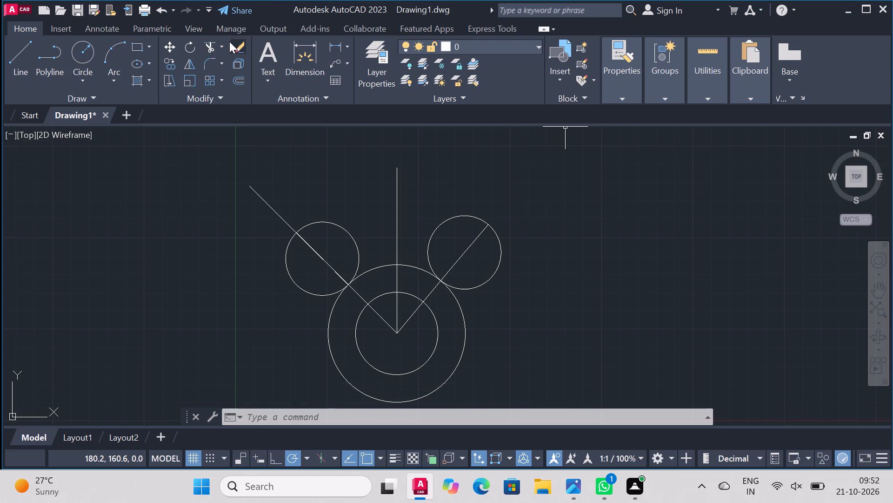
Trim the left radius-20 circle to its upper-right half, removing the 135° line beyond it and the lines inside it.
{"action": "left_click", "coordinate": [211, 43]}
{"action": "left_click", "coordinate": [255, 195]}
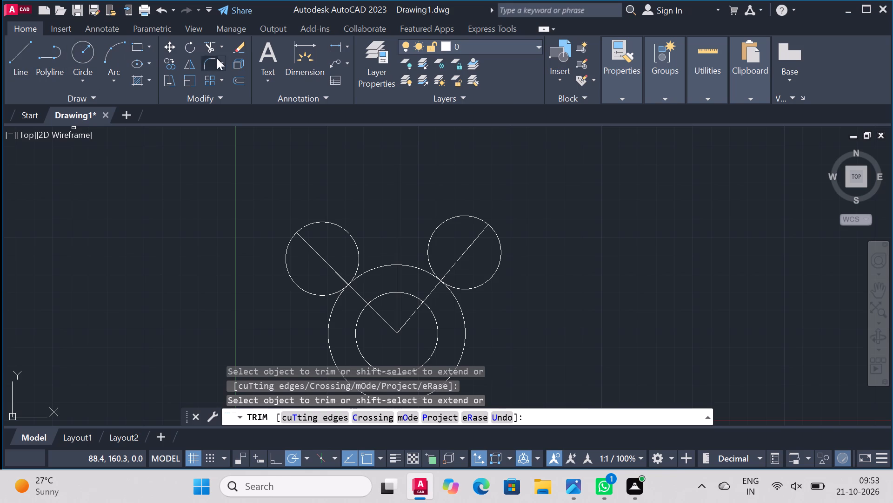
{"action": "left_click", "coordinate": [207, 46]}
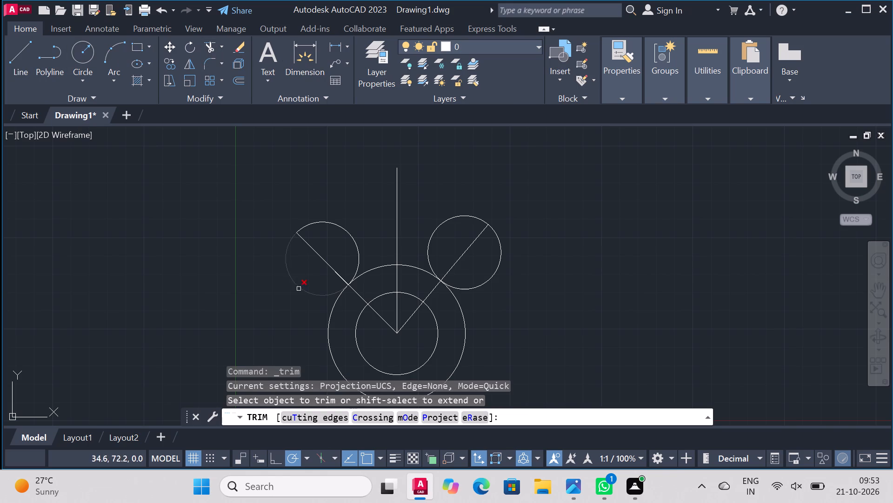
{"action": "left_click", "coordinate": [300, 292]}
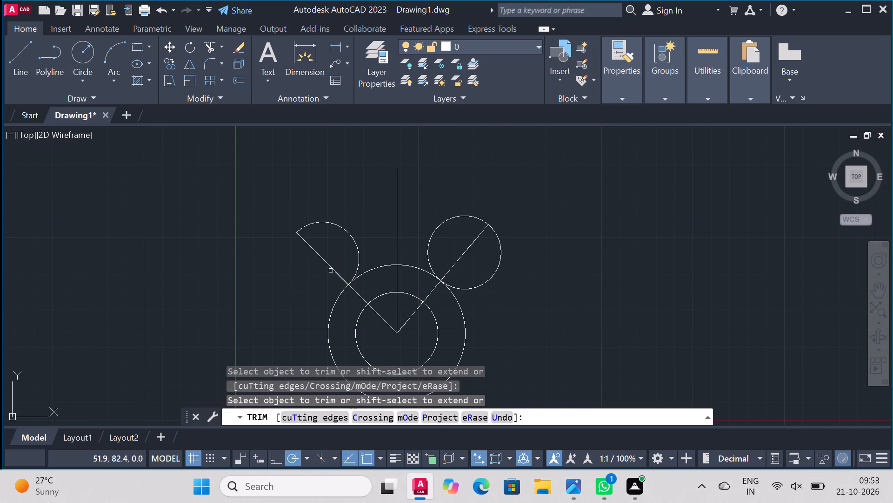
{"action": "left_click", "coordinate": [331, 271]}
{"action": "left_click", "coordinate": [335, 273]}
{"action": "left_click", "coordinate": [321, 252]}
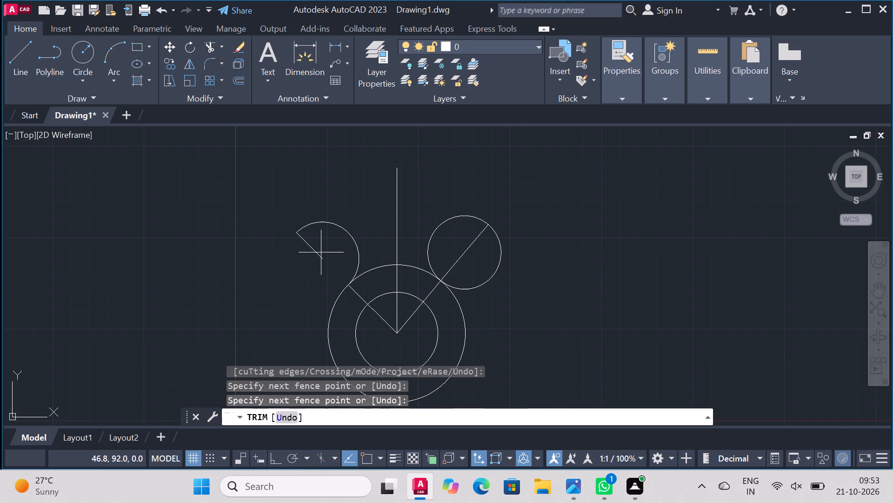
{"action": "left_click", "coordinate": [292, 258]}
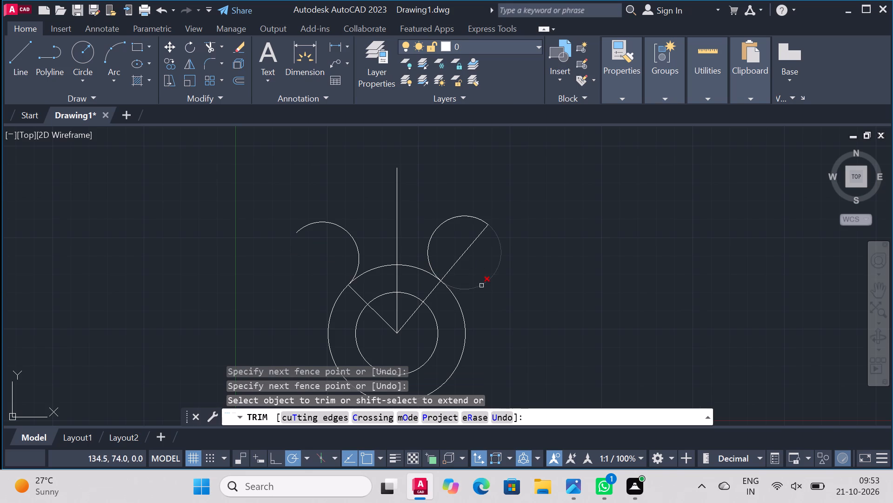
Trim off the right radius-20 circle's lower-right half and the 50° line inside it.
{"action": "left_click", "coordinate": [482, 285]}
{"action": "left_click", "coordinate": [452, 272]}
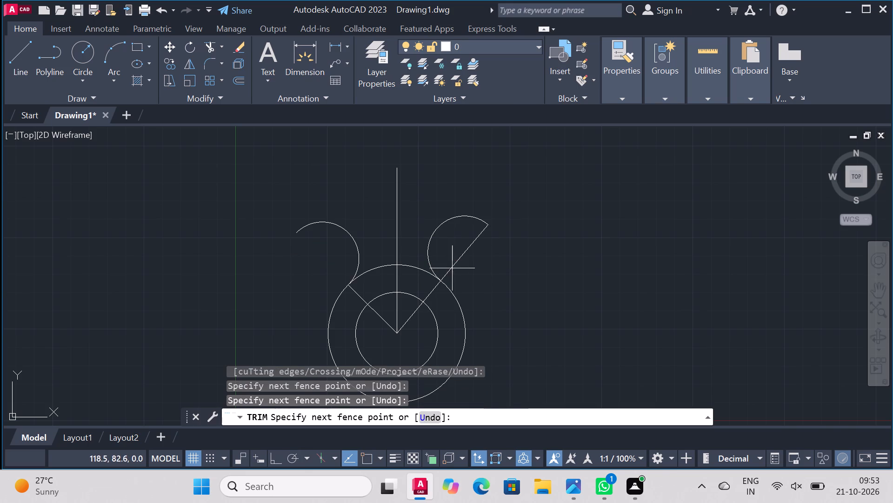
{"action": "left_click", "coordinate": [451, 264]}
{"action": "left_click", "coordinate": [465, 253]}
Trim the top of the 75 diameter circle between the two radius-20 arcs, on both sides of the vertical line.
{"action": "left_click", "coordinate": [415, 267]}
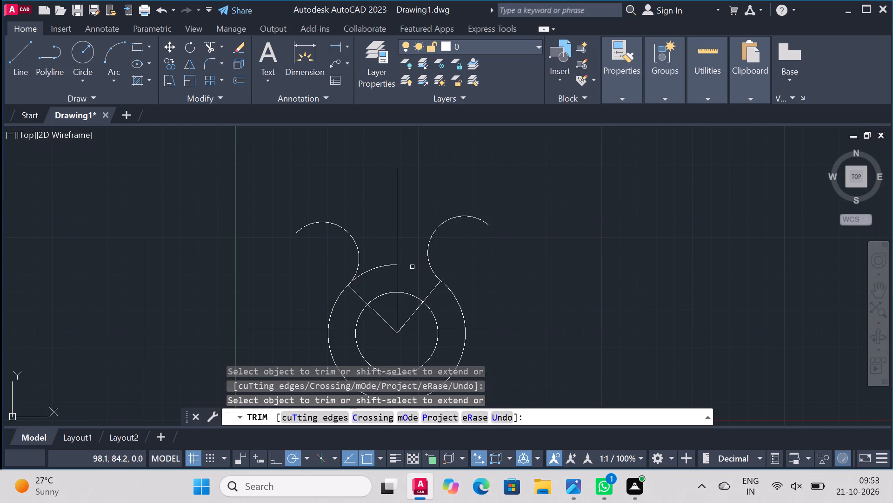
{"action": "left_click", "coordinate": [381, 266]}
Draw a 20-long line at 75° from the right arc's centre to the arc.
{"action": "left_click", "coordinate": [26, 45]}
{"action": "left_click", "coordinate": [464, 253]}
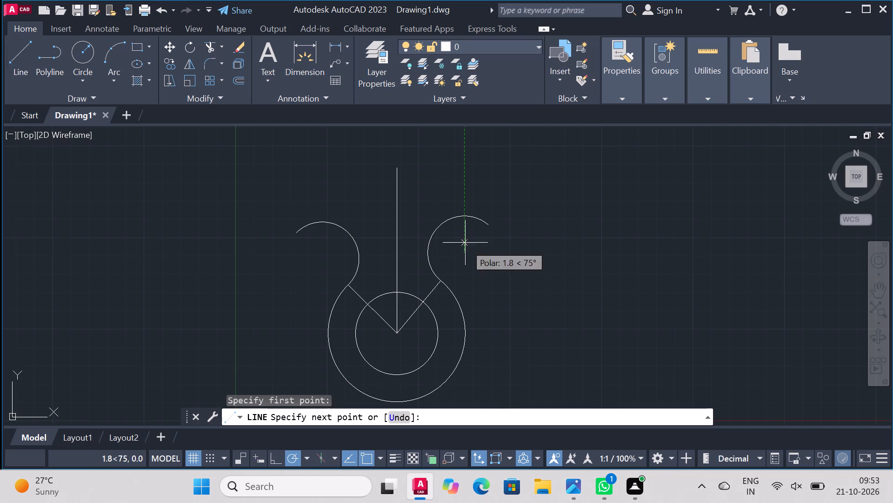
{"action": "left_click", "coordinate": [475, 219]}
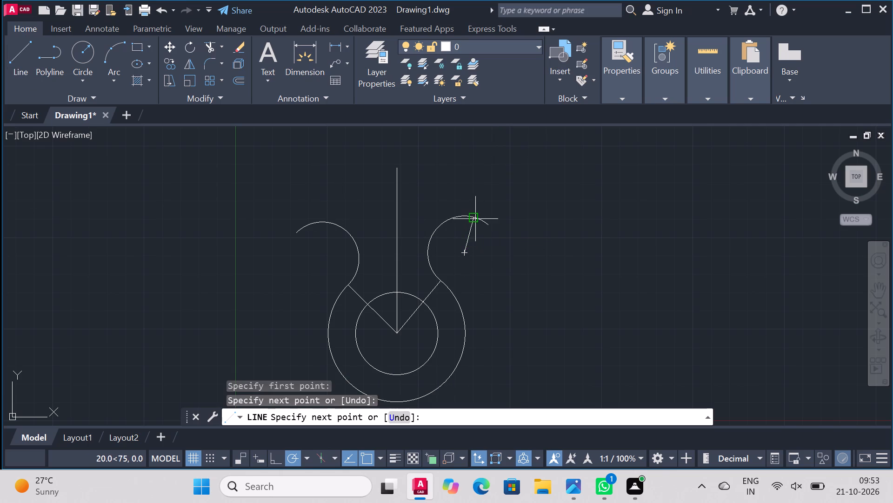
{"action": "right_click", "coordinate": [478, 172]}
{"action": "left_click", "coordinate": [497, 180]}
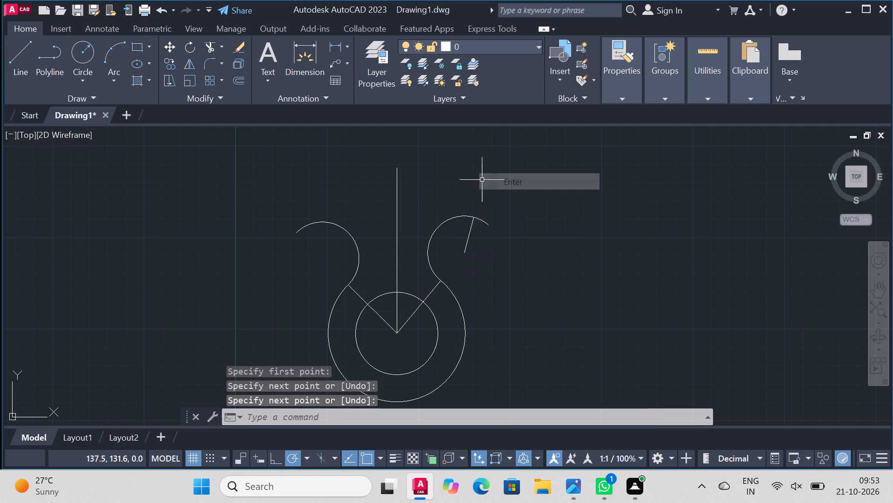
Draw a radius line from the left arc's centre to the upper-left part of the arc, leaning left of vertical.
{"action": "right_click", "coordinate": [479, 180]}
{"action": "left_click", "coordinate": [505, 183]}
{"action": "left_click", "coordinate": [323, 256]}
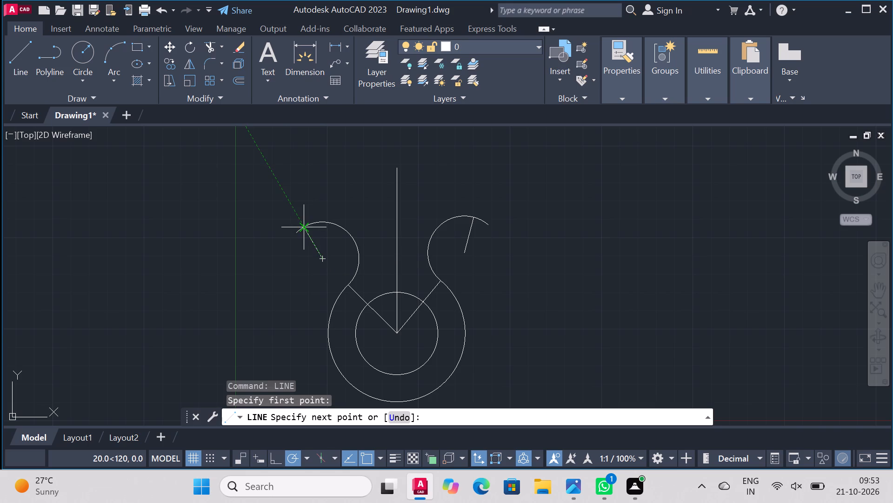
{"action": "left_click", "coordinate": [311, 227]}
{"action": "right_click", "coordinate": [311, 227]}
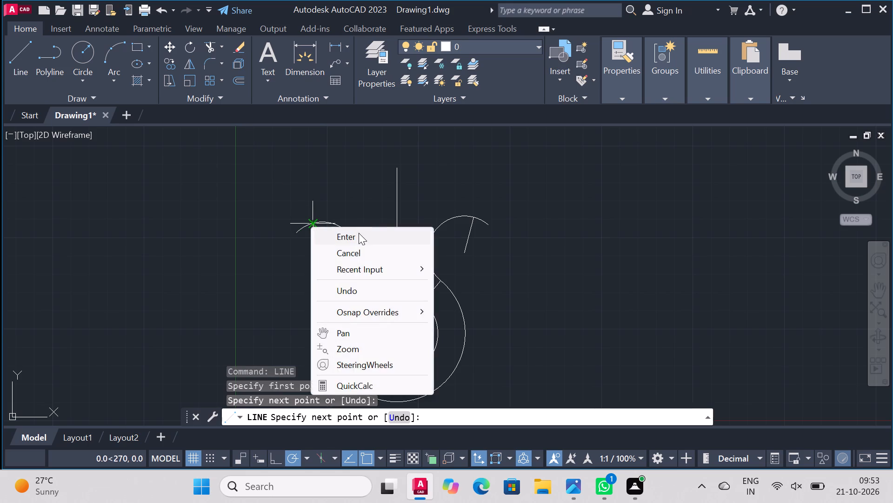
{"action": "left_click", "coordinate": [359, 233]}
Draw a 40-long vertical line upward from the point where the left arc's new radius line meets the arc.
{"action": "scroll", "coordinate": [385, 201], "scroll_direction": "up", "scroll_amount": 1}
{"action": "scroll", "coordinate": [387, 201], "scroll_direction": "down", "scroll_amount": 4}
{"action": "scroll", "coordinate": [409, 136], "scroll_direction": "up", "scroll_amount": 3}
{"action": "scroll", "coordinate": [397, 193], "scroll_direction": "down", "scroll_amount": 2}
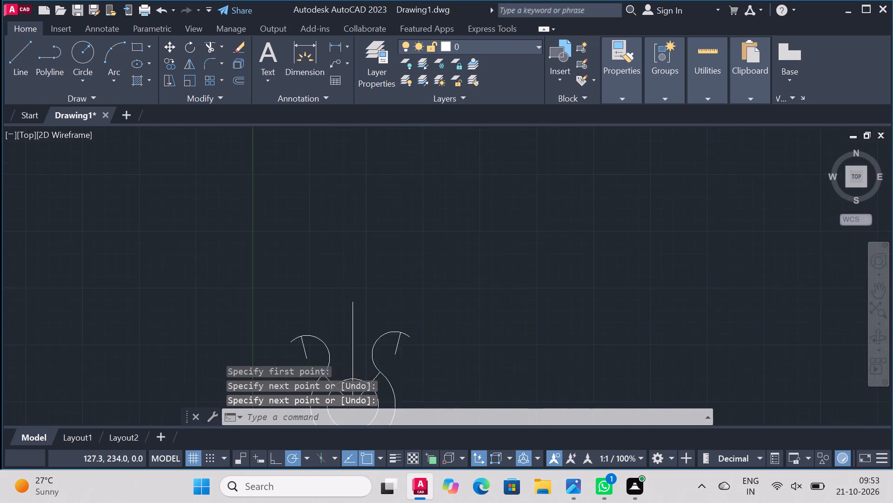
{"action": "scroll", "coordinate": [397, 193], "scroll_direction": "down", "scroll_amount": 1}
{"action": "right_click", "coordinate": [292, 179]}
{"action": "left_click", "coordinate": [369, 185]}
{"action": "scroll", "coordinate": [353, 185], "scroll_direction": "up", "scroll_amount": 3}
{"action": "scroll", "coordinate": [398, 259], "scroll_direction": "down", "scroll_amount": 1}
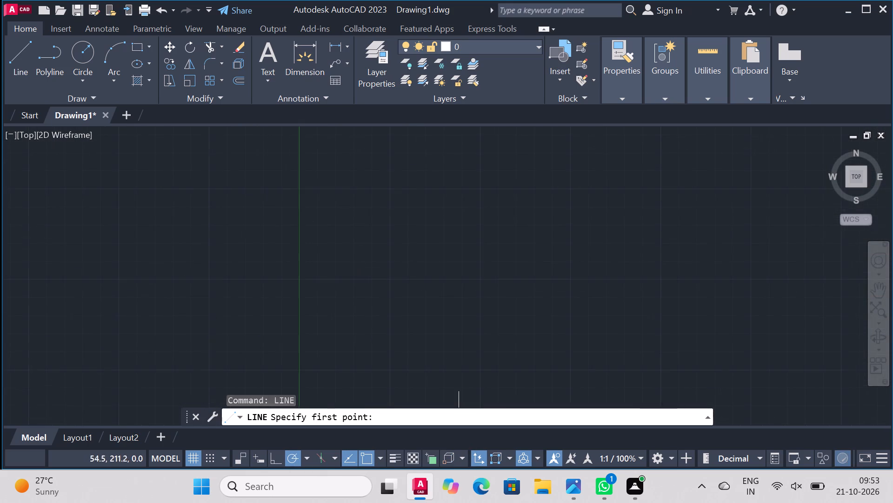
{"action": "scroll", "coordinate": [398, 259], "scroll_direction": "down", "scroll_amount": 1}
{"action": "left_click", "coordinate": [387, 331]}
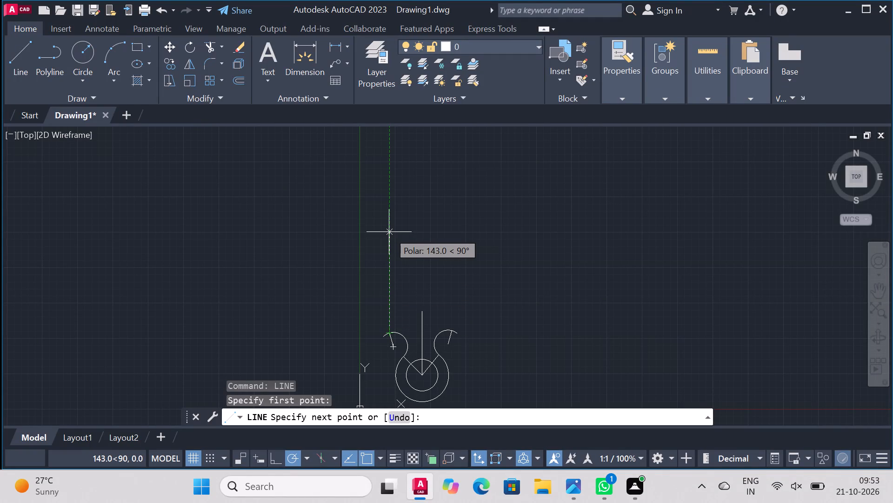
{"action": "key", "text": "4"}
{"action": "key", "text": "0"}
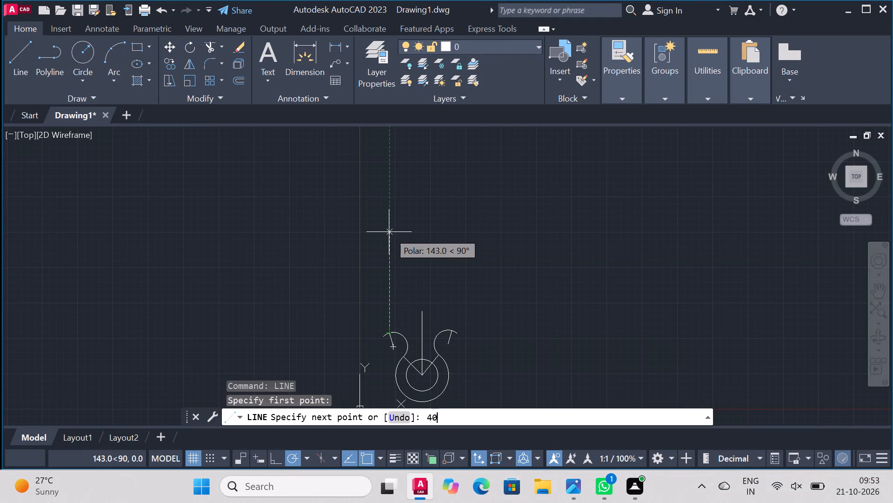
{"action": "key", "text": "Return"}
{"action": "right_click", "coordinate": [389, 227]}
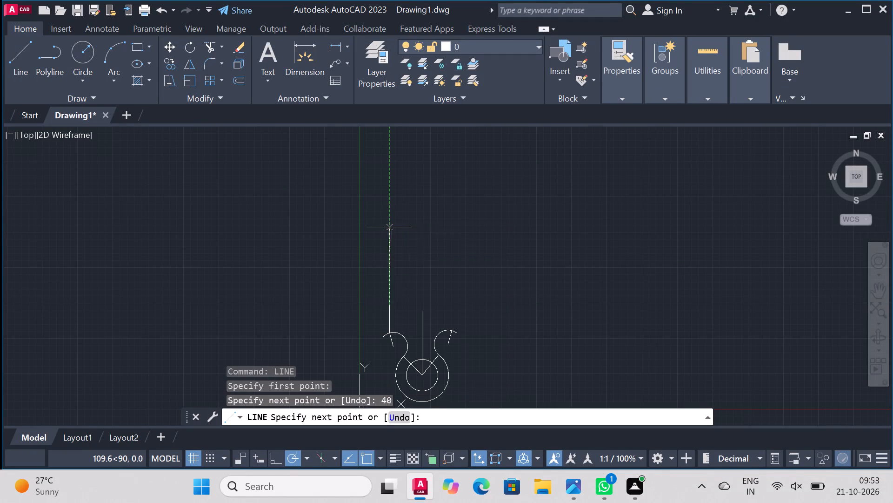
{"action": "left_click", "coordinate": [438, 225]}
{"action": "key", "text": "ctrl+z"}
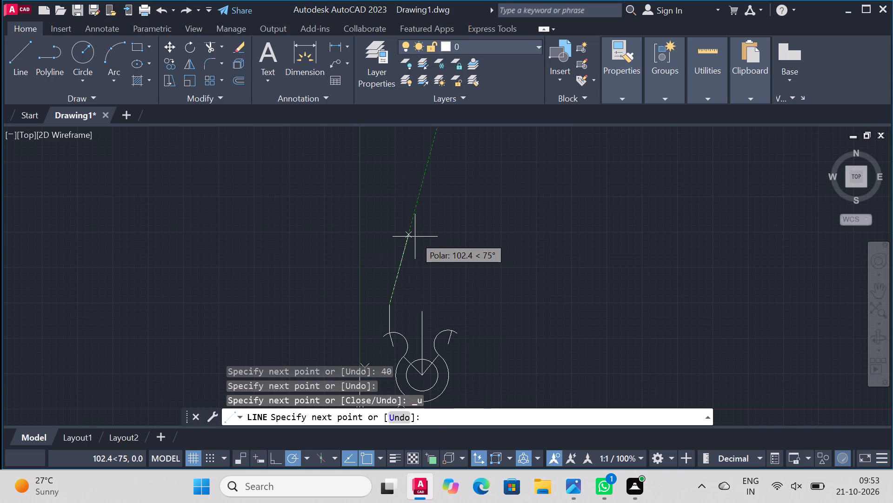
{"action": "key", "text": "Escape"}
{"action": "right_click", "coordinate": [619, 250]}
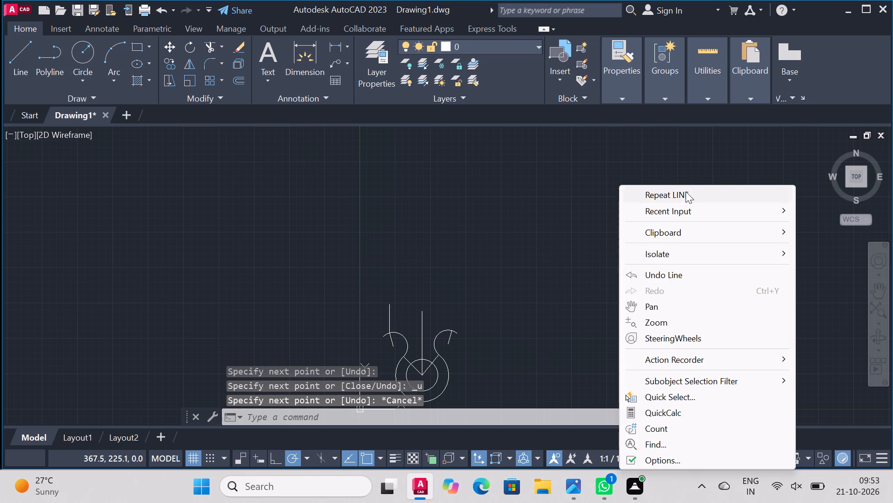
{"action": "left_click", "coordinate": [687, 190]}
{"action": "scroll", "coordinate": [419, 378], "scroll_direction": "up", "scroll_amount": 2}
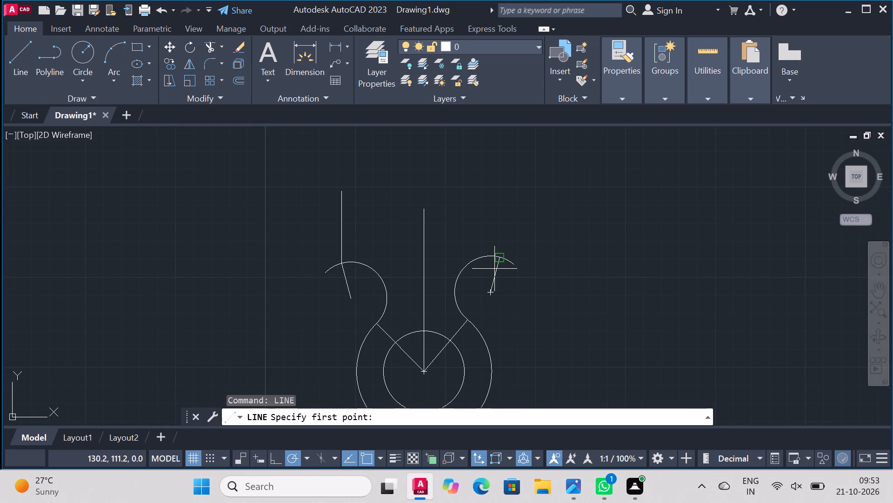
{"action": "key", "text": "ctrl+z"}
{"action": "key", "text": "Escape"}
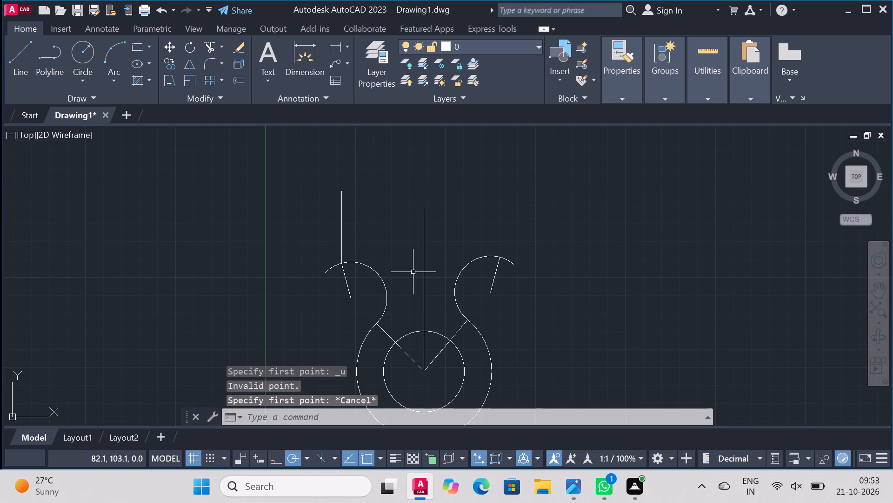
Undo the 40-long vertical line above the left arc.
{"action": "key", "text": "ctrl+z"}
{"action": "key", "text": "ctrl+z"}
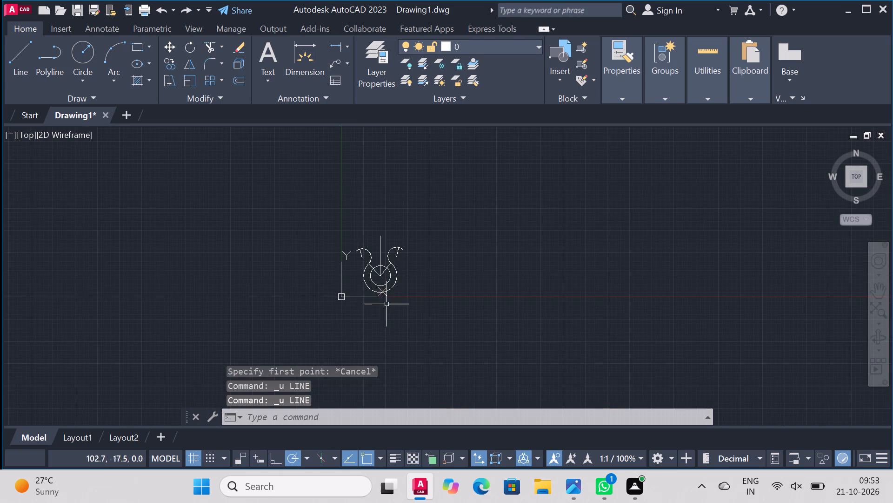
Draw a 40-long vertical line upward from the point where the left arc's radius line meets the arc.
{"action": "scroll", "coordinate": [367, 270], "scroll_direction": "up", "scroll_amount": 4}
{"action": "scroll", "coordinate": [376, 258], "scroll_direction": "down", "scroll_amount": 3}
{"action": "scroll", "coordinate": [332, 207], "scroll_direction": "up", "scroll_amount": 4}
{"action": "right_click", "coordinate": [520, 270]}
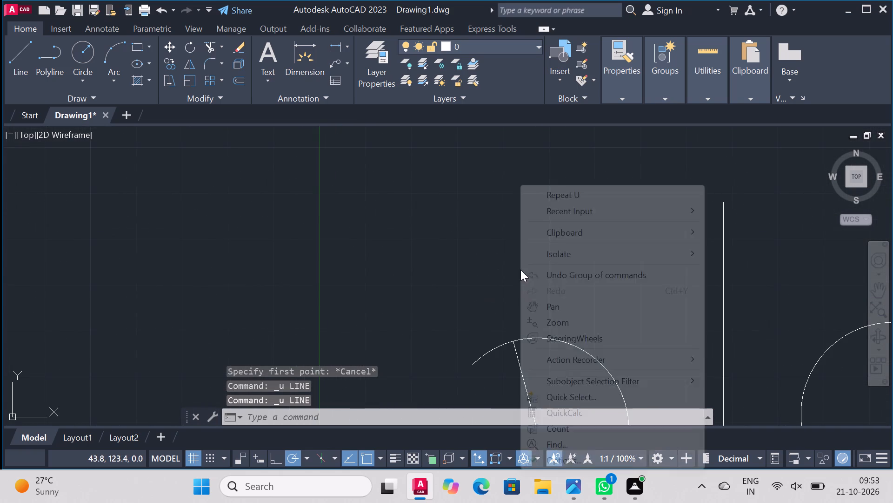
{"action": "left_click", "coordinate": [23, 41]}
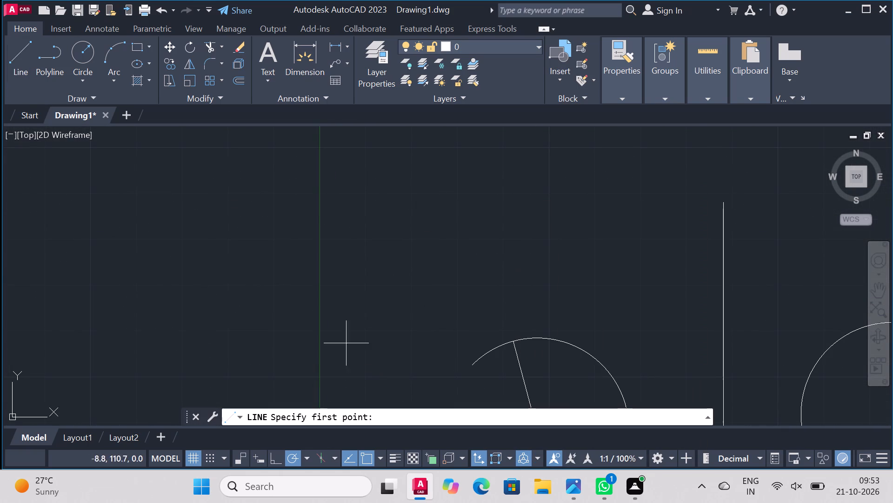
{"action": "left_click", "coordinate": [517, 338]}
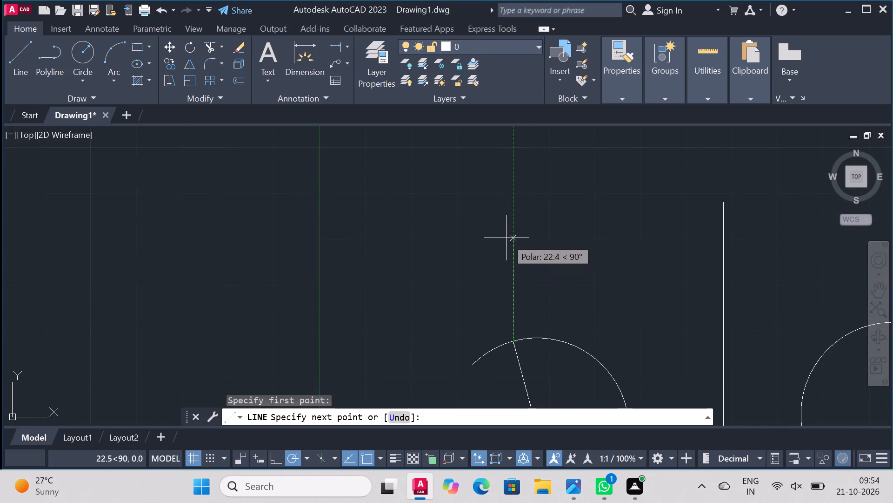
{"action": "type", "text": "40"}
{"action": "key", "text": "Return"}
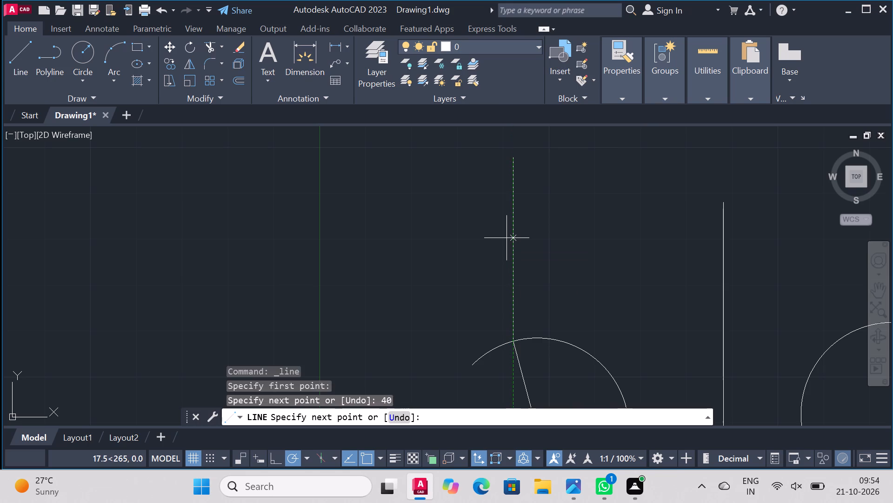
{"action": "right_click", "coordinate": [506, 238]}
{"action": "left_click", "coordinate": [561, 249]}
Draw a 40-long vertical line upward from the point where the right arc's 75° radius line meets the arc.
{"action": "scroll", "coordinate": [641, 243], "scroll_direction": "down", "scroll_amount": 4}
{"action": "scroll", "coordinate": [709, 260], "scroll_direction": "up", "scroll_amount": 3}
{"action": "right_click", "coordinate": [725, 232]}
{"action": "left_click", "coordinate": [752, 194]}
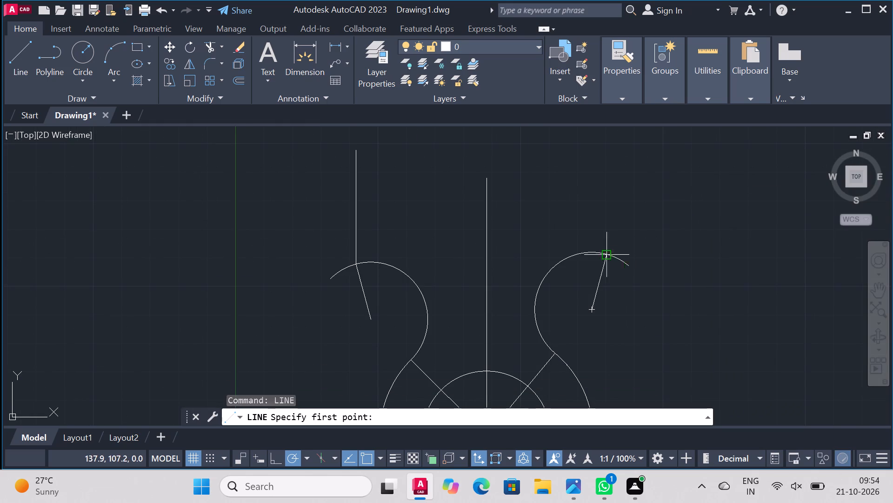
{"action": "left_click", "coordinate": [606, 257]}
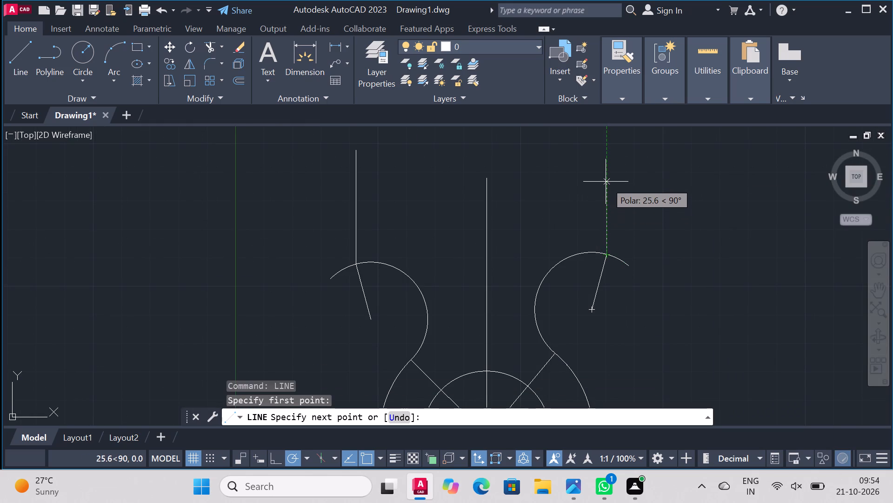
{"action": "type", "text": "40"}
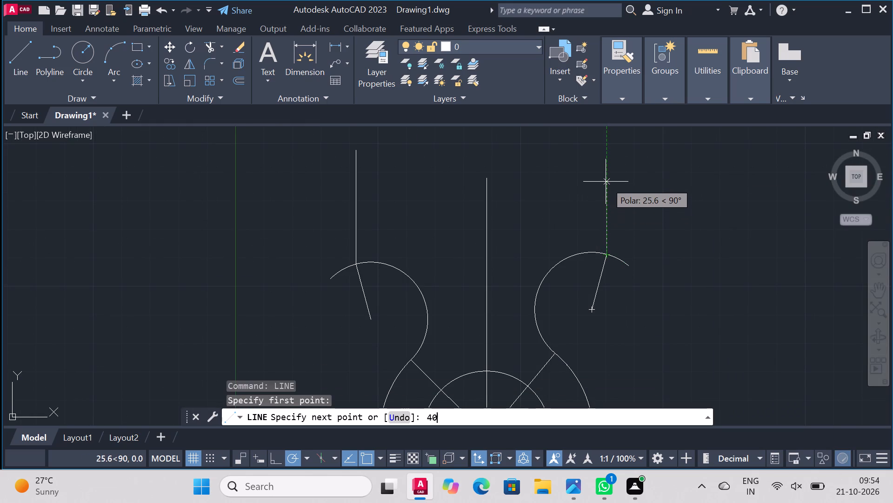
{"action": "key", "text": "Return"}
{"action": "right_click", "coordinate": [606, 182]}
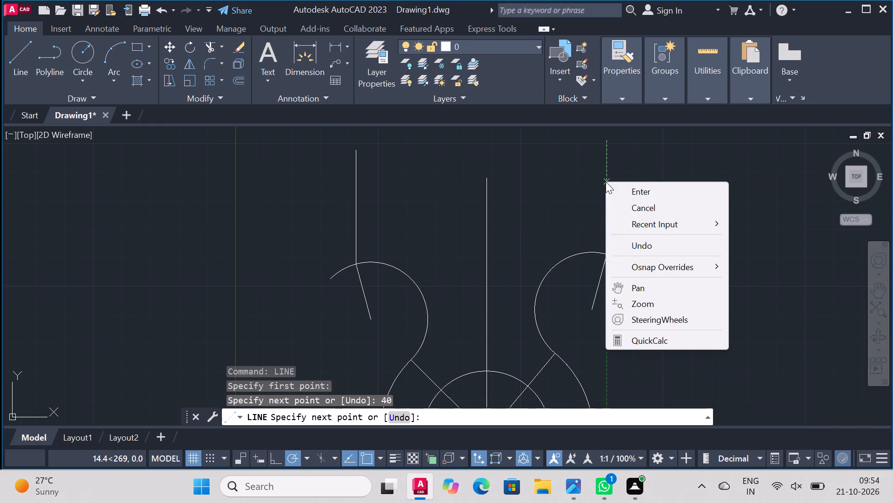
{"action": "left_click", "coordinate": [640, 197]}
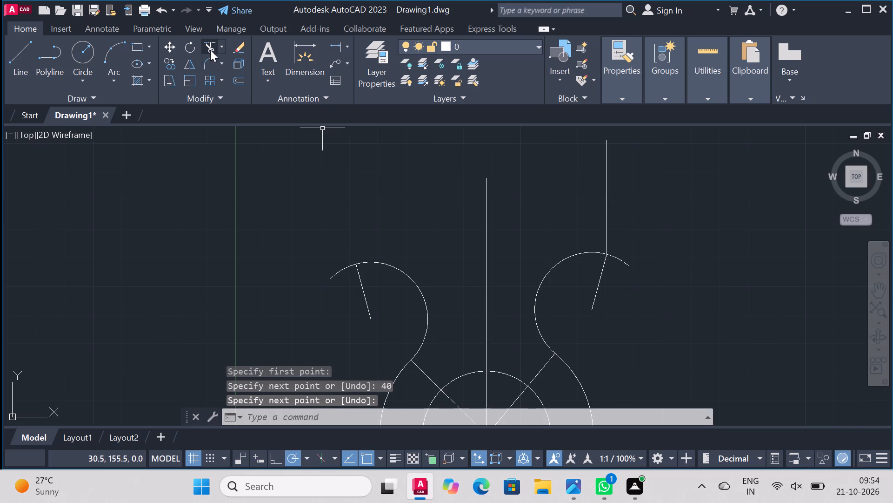
Trim away both arcs' radius lines and the outer arc ends beyond the 40-long vertical lines.
{"action": "left_click", "coordinate": [208, 48]}
{"action": "left_click", "coordinate": [594, 296]}
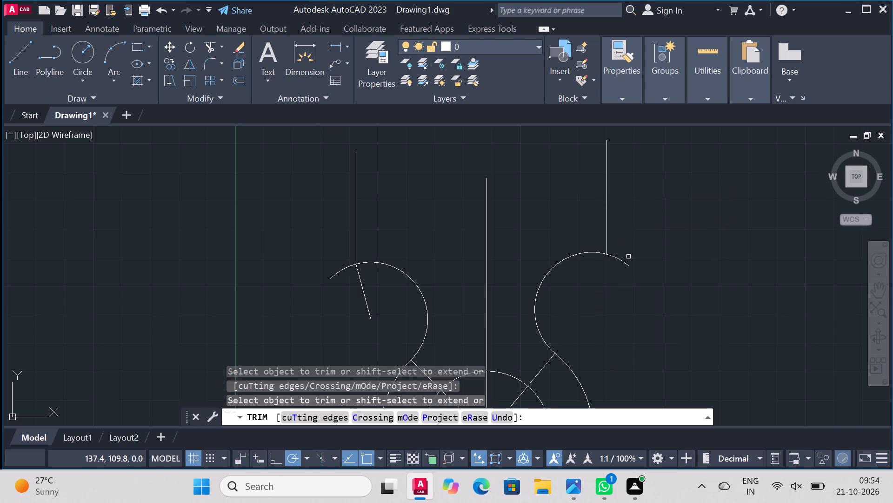
{"action": "left_click", "coordinate": [623, 263]}
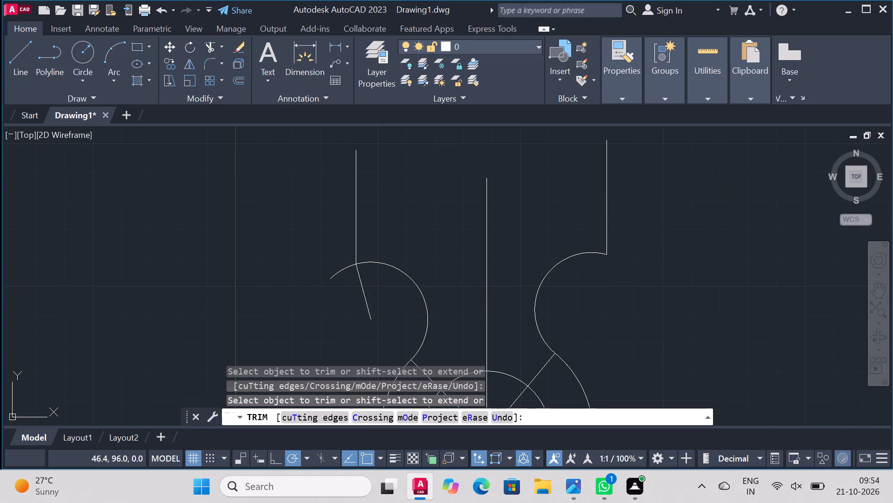
{"action": "left_click", "coordinate": [367, 298]}
{"action": "left_click", "coordinate": [365, 298]}
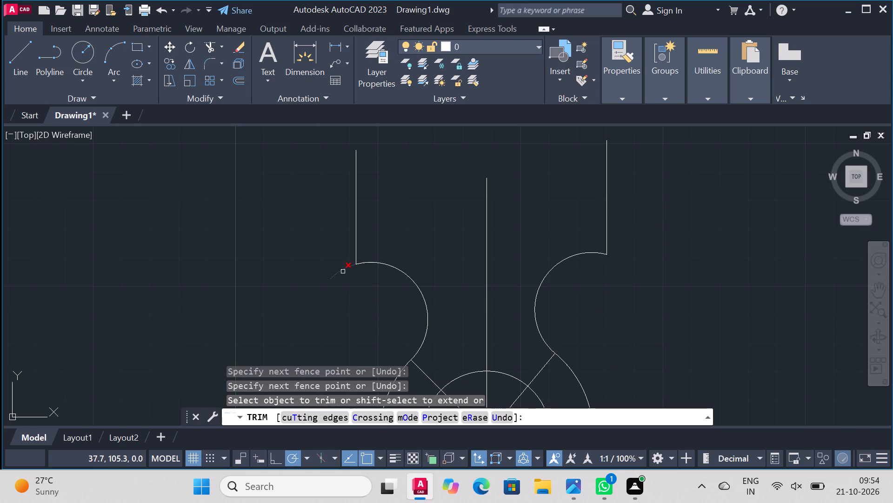
{"action": "left_click", "coordinate": [343, 272]}
Offset the central vertical line by 5 to both its left and right sides.
{"action": "scroll", "coordinate": [550, 268], "scroll_direction": "down", "scroll_amount": 2}
{"action": "scroll", "coordinate": [669, 218], "scroll_direction": "up", "scroll_amount": 2}
{"action": "scroll", "coordinate": [669, 218], "scroll_direction": "down", "scroll_amount": 2}
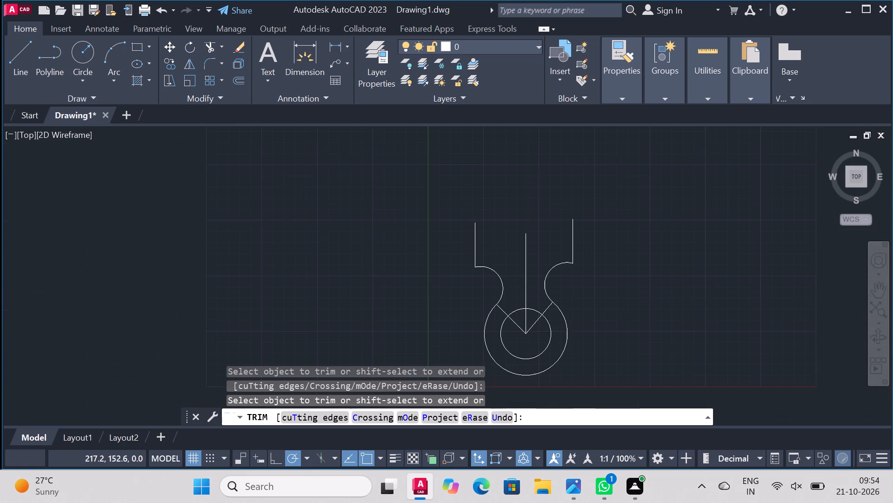
{"action": "scroll", "coordinate": [520, 197], "scroll_direction": "up", "scroll_amount": 1}
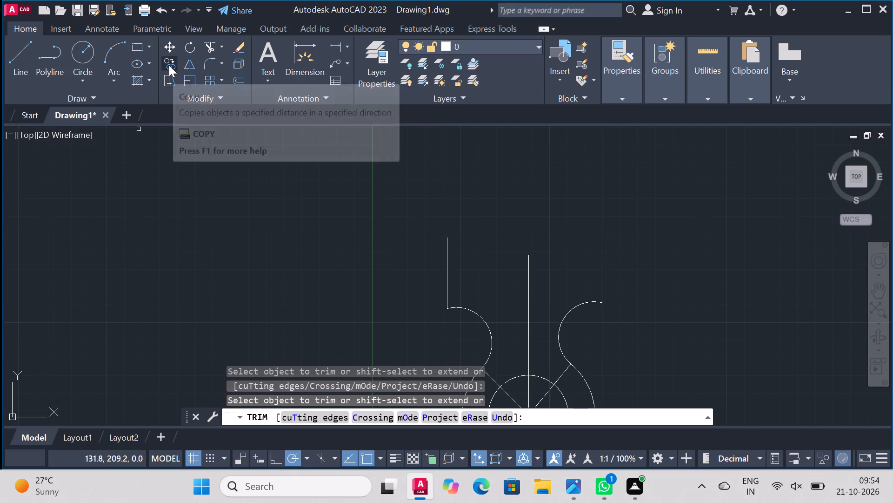
{"action": "left_click", "coordinate": [240, 84]}
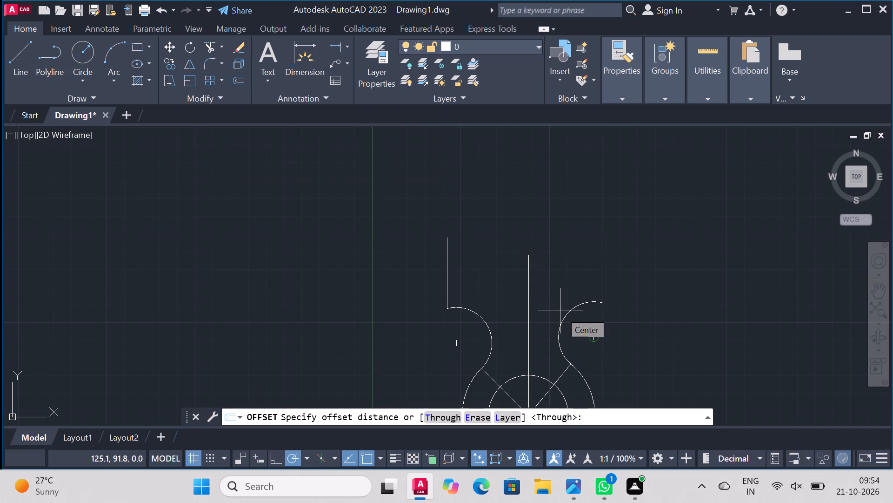
{"action": "key", "text": "5"}
{"action": "key", "text": "Return"}
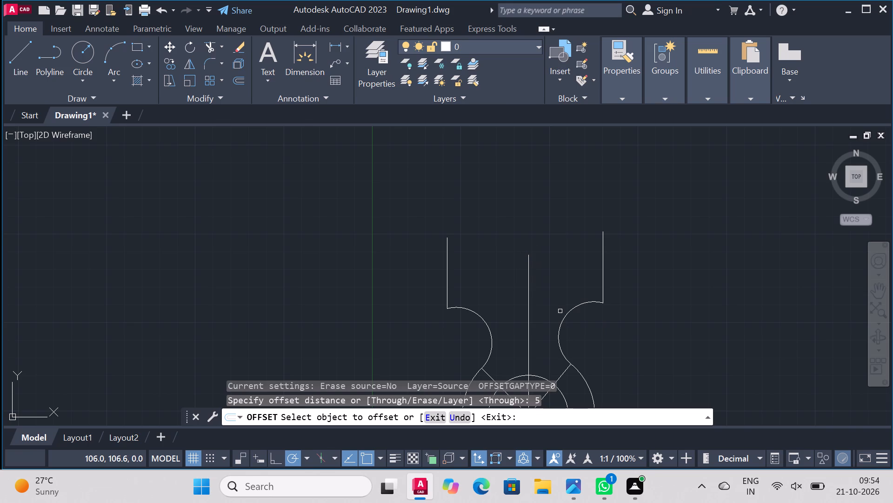
{"action": "scroll", "coordinate": [568, 275], "scroll_direction": "down", "scroll_amount": 1}
{"action": "scroll", "coordinate": [559, 346], "scroll_direction": "up", "scroll_amount": 1}
{"action": "left_click", "coordinate": [532, 305]}
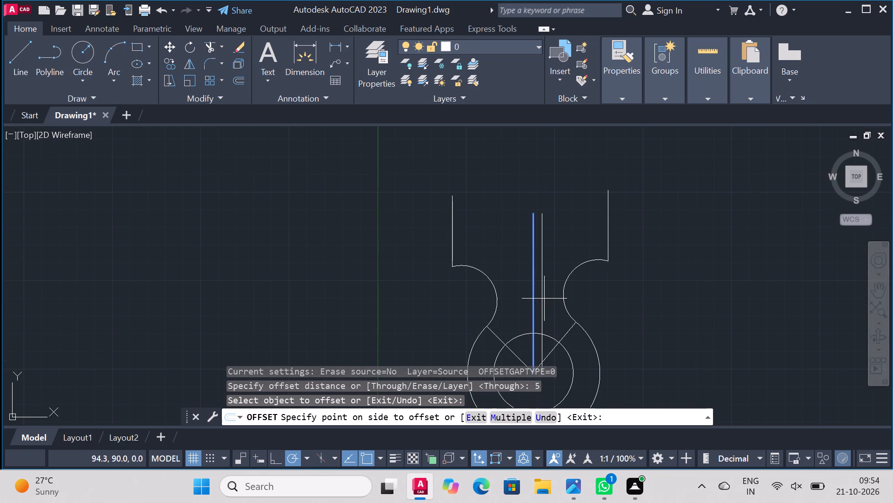
{"action": "left_click", "coordinate": [545, 298]}
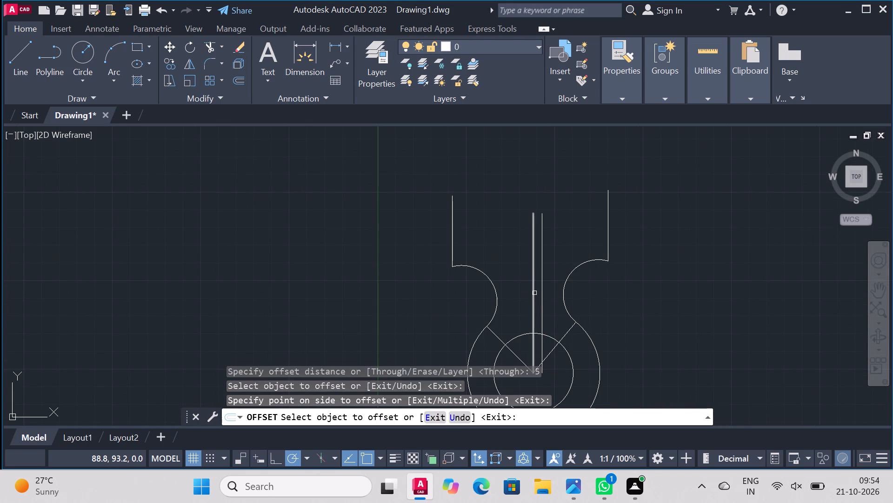
{"action": "left_click", "coordinate": [534, 293]}
{"action": "left_click", "coordinate": [520, 295]}
{"action": "right_click", "coordinate": [577, 265]}
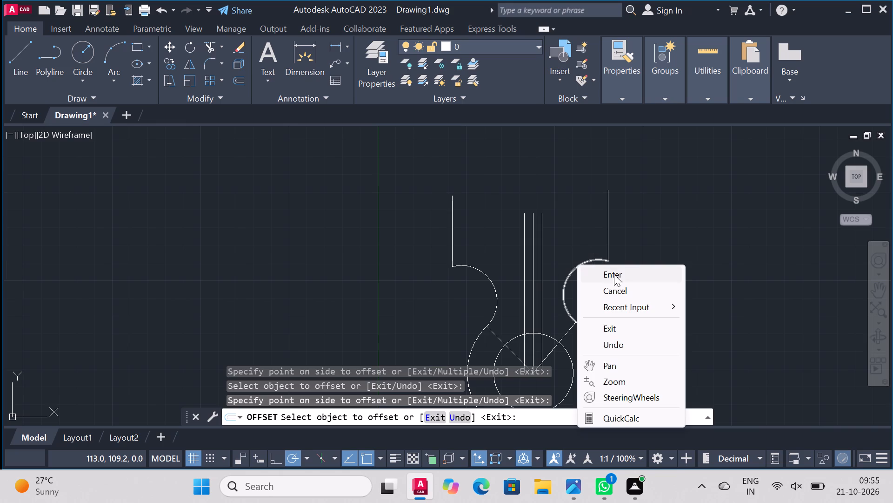
{"action": "left_click", "coordinate": [614, 274]}
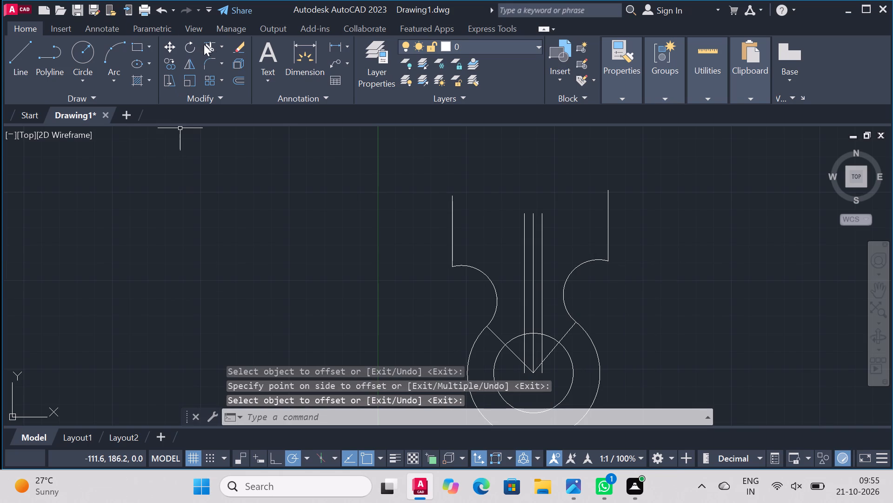
Trim the two offset vertical lines where they run inside the 45 diameter circle.
{"action": "left_click", "coordinate": [210, 43]}
{"action": "scroll", "coordinate": [525, 252], "scroll_direction": "down", "scroll_amount": 2}
{"action": "scroll", "coordinate": [520, 335], "scroll_direction": "up", "scroll_amount": 2}
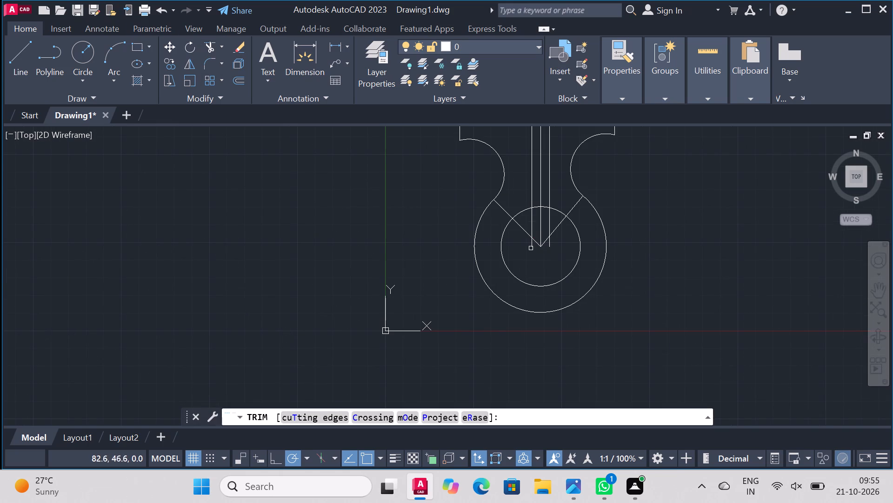
{"action": "left_click", "coordinate": [530, 247]}
{"action": "left_click", "coordinate": [551, 247]}
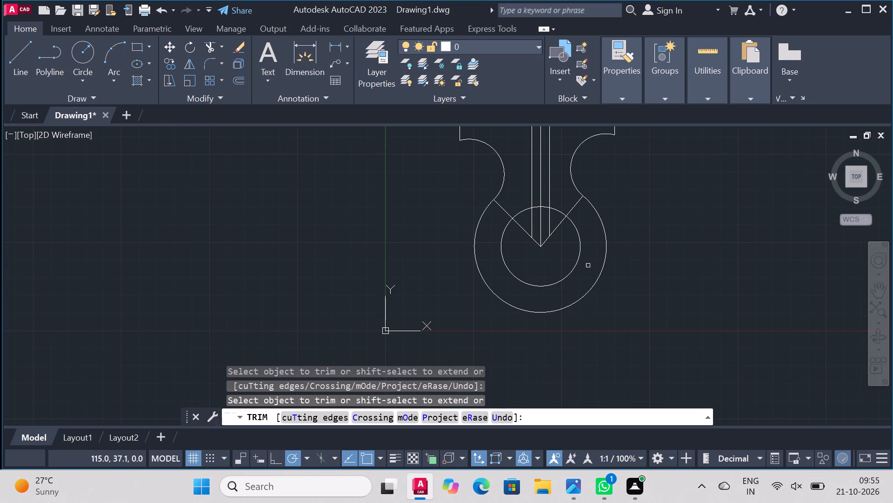
{"action": "scroll", "coordinate": [588, 211], "scroll_direction": "down", "scroll_amount": 1}
{"action": "scroll", "coordinate": [580, 175], "scroll_direction": "up", "scroll_amount": 3}
{"action": "scroll", "coordinate": [553, 287], "scroll_direction": "down", "scroll_amount": 2}
{"action": "scroll", "coordinate": [525, 306], "scroll_direction": "up", "scroll_amount": 2}
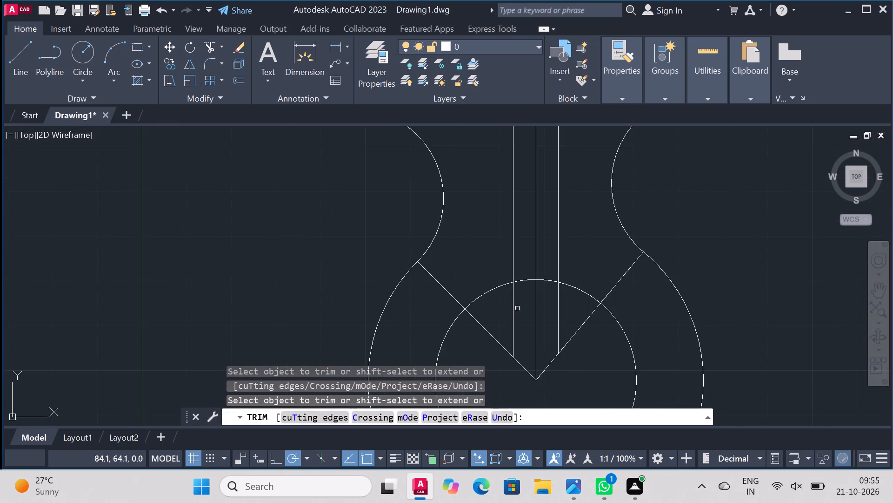
{"action": "left_click", "coordinate": [514, 309]}
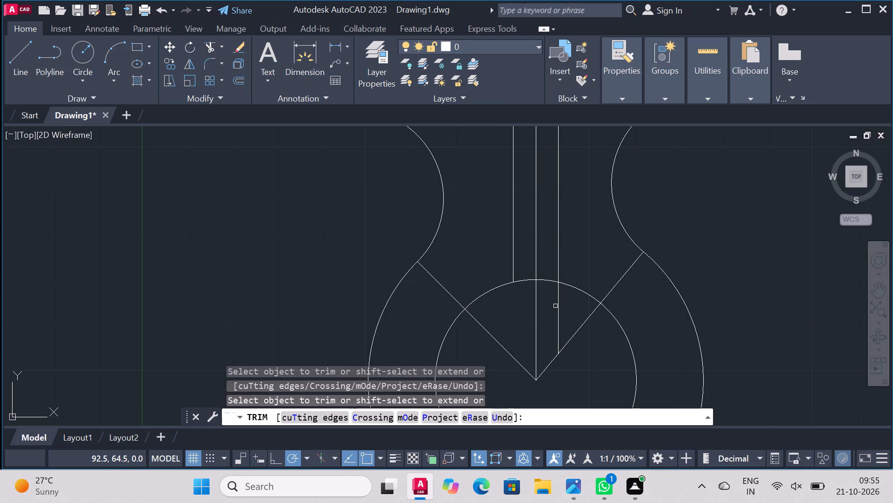
{"action": "left_click", "coordinate": [558, 306]}
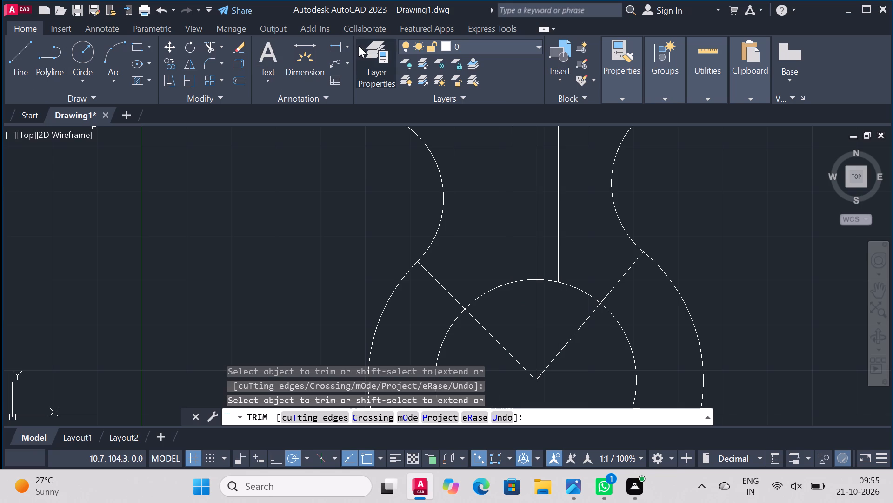
Add an angular dimension between the 135° and 50° lines, placed just above the circles' centre.
{"action": "left_click", "coordinate": [350, 47]}
{"action": "left_click", "coordinate": [369, 159]}
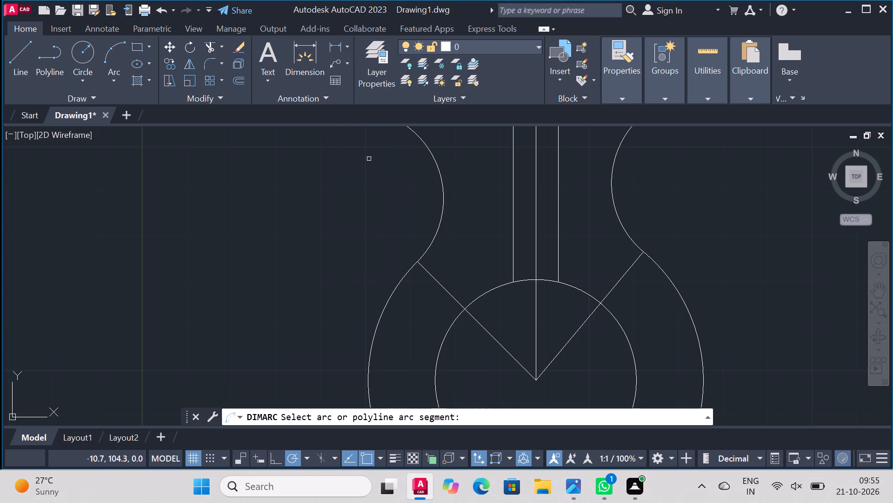
{"action": "left_click", "coordinate": [350, 48]}
{"action": "left_click", "coordinate": [373, 134]}
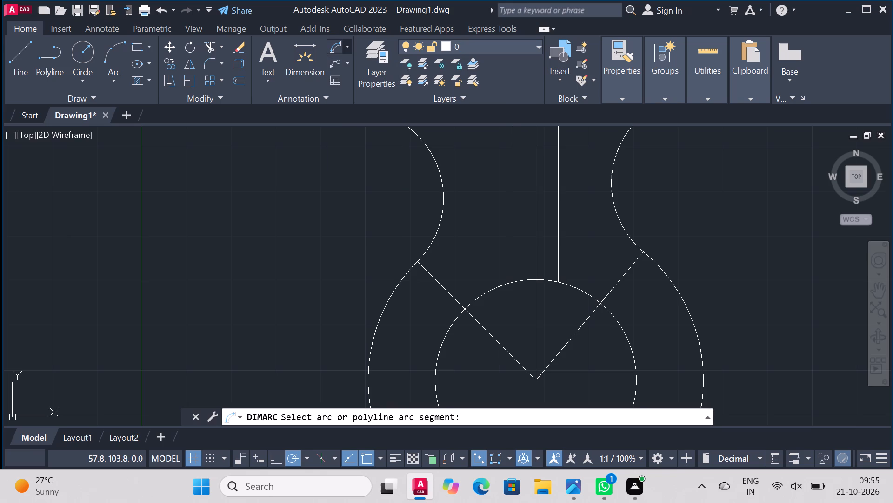
{"action": "left_click", "coordinate": [511, 356]}
{"action": "left_click", "coordinate": [560, 352]}
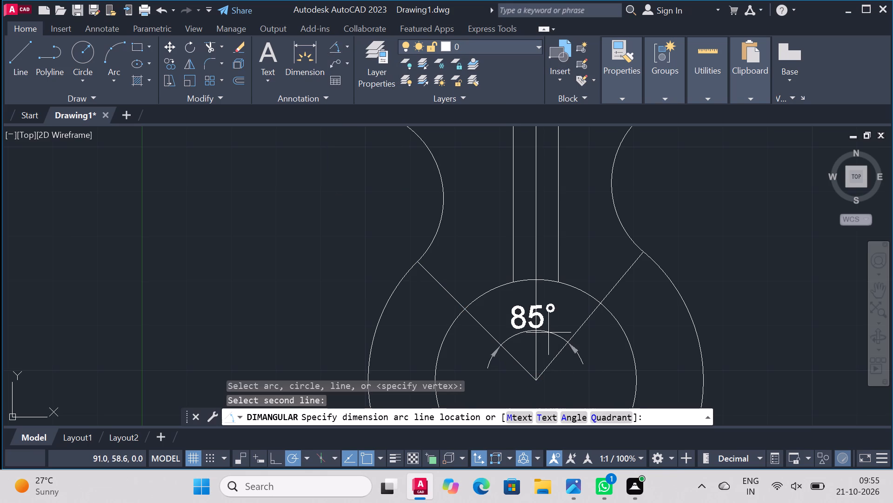
{"action": "left_click", "coordinate": [548, 333]}
{"action": "right_click", "coordinate": [548, 333]}
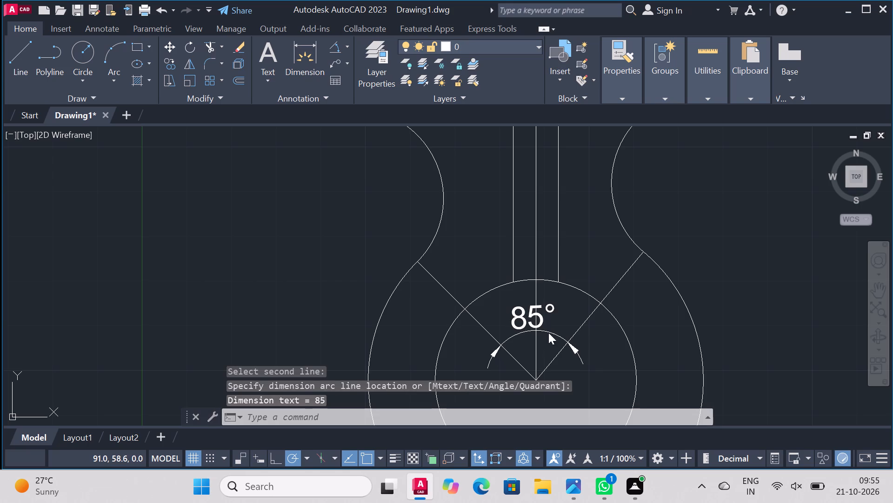
{"action": "key", "text": "Escape"}
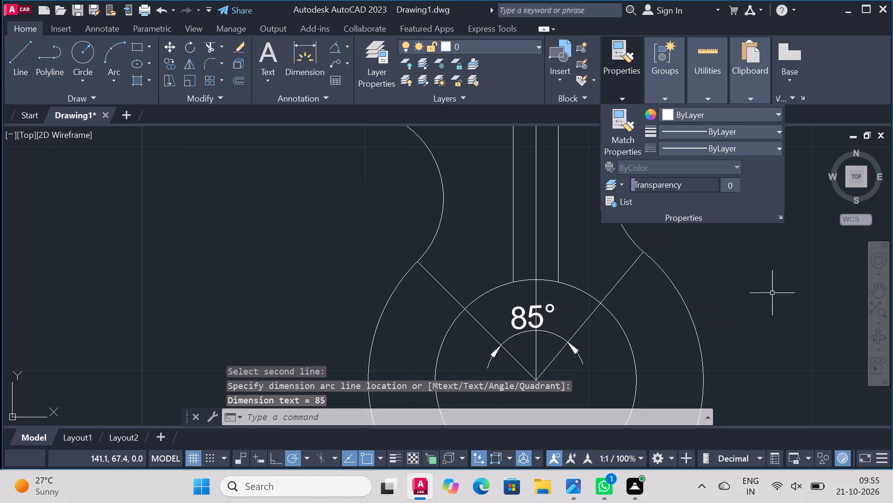
Erase the 50° line running from the circles' centre to the outer circle.
{"action": "key", "text": "Escape"}
{"action": "scroll", "coordinate": [724, 257], "scroll_direction": "down", "scroll_amount": 2}
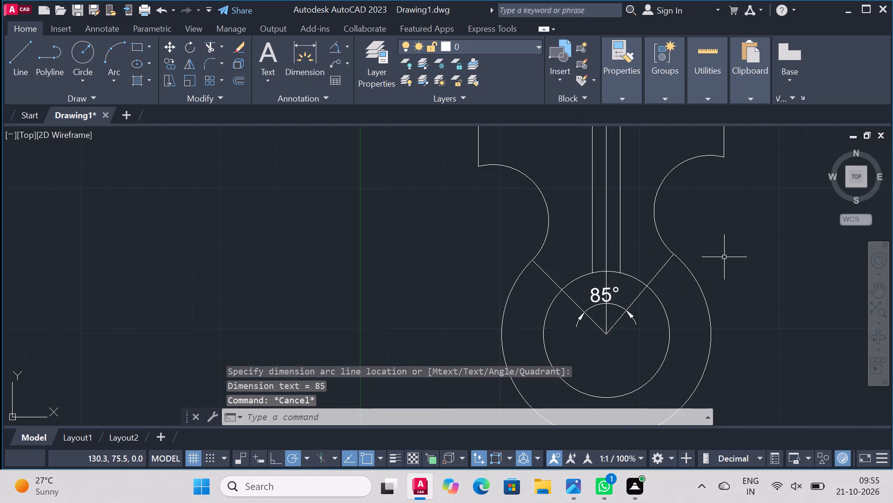
{"action": "scroll", "coordinate": [724, 257], "scroll_direction": "down", "scroll_amount": 2}
{"action": "scroll", "coordinate": [743, 228], "scroll_direction": "up", "scroll_amount": 3}
{"action": "scroll", "coordinate": [728, 252], "scroll_direction": "down", "scroll_amount": 2}
{"action": "scroll", "coordinate": [734, 308], "scroll_direction": "up", "scroll_amount": 2}
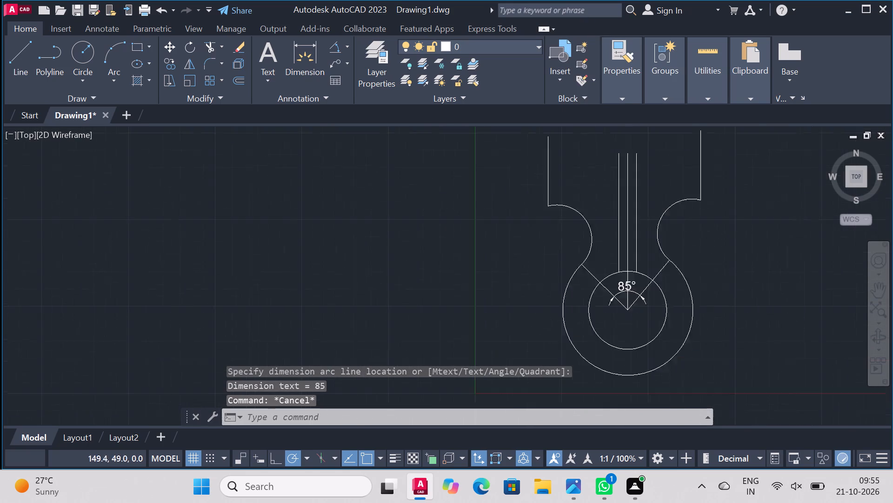
{"action": "scroll", "coordinate": [734, 308], "scroll_direction": "up", "scroll_amount": 1}
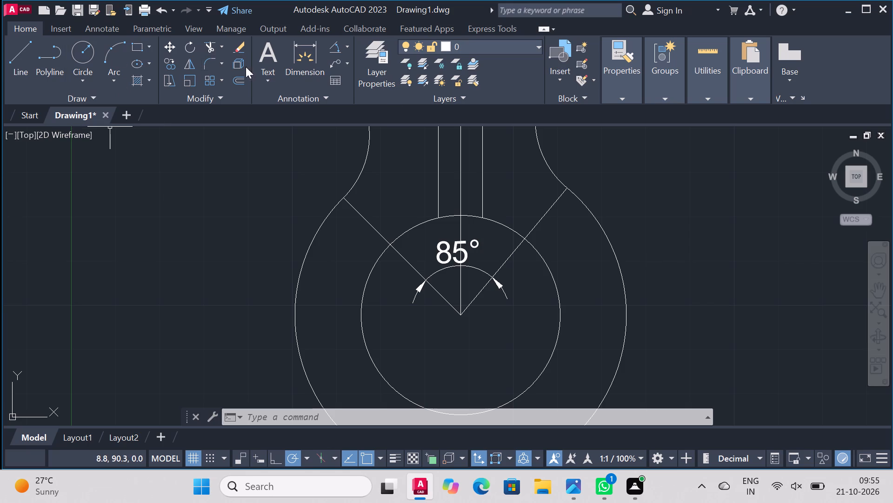
{"action": "left_click", "coordinate": [509, 258]}
{"action": "key", "text": "Delete"}
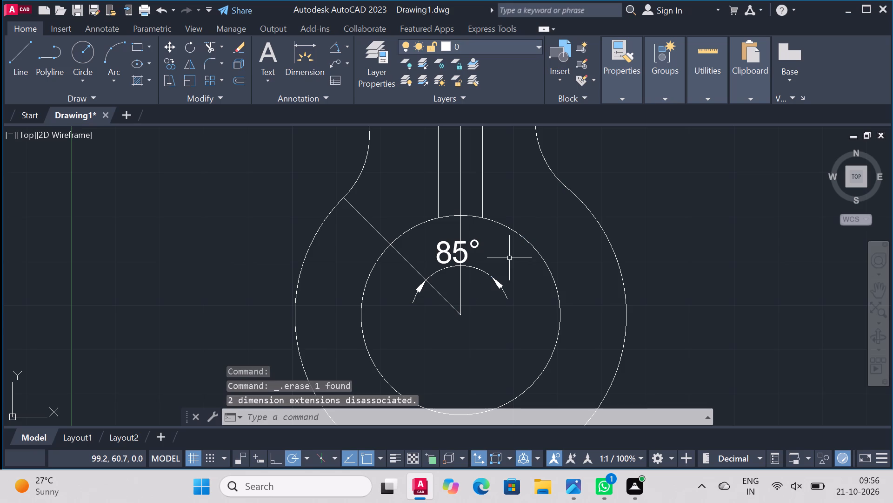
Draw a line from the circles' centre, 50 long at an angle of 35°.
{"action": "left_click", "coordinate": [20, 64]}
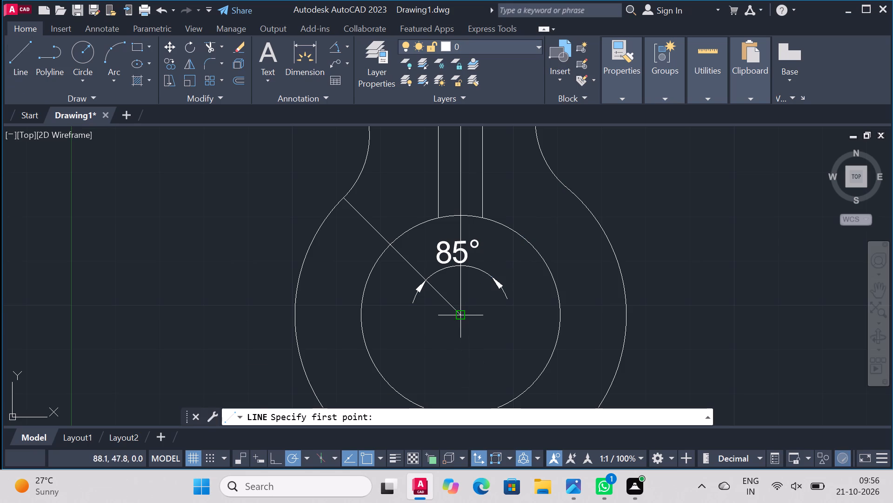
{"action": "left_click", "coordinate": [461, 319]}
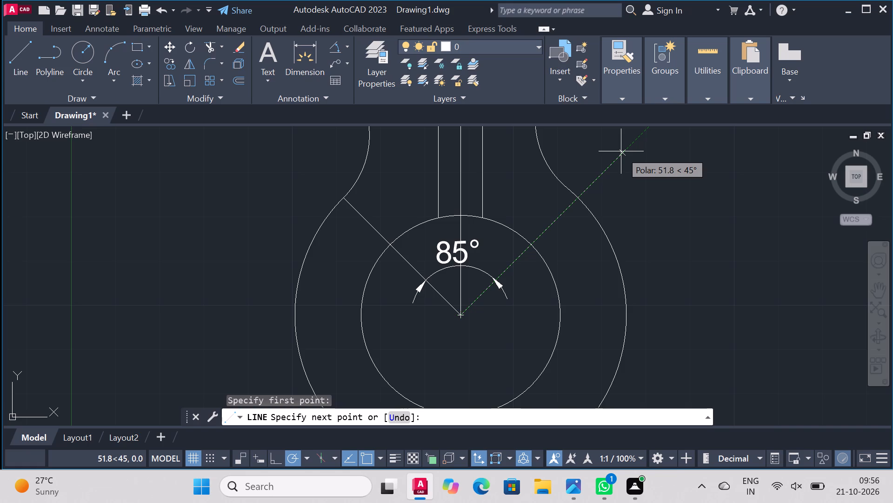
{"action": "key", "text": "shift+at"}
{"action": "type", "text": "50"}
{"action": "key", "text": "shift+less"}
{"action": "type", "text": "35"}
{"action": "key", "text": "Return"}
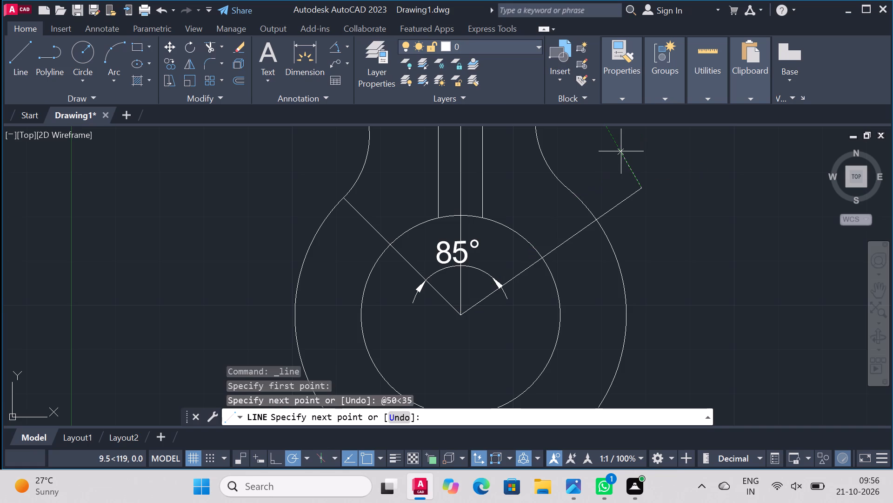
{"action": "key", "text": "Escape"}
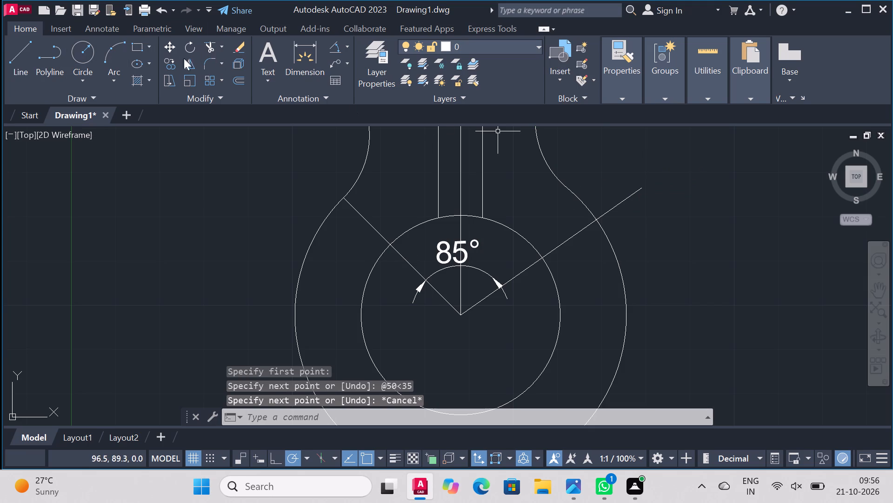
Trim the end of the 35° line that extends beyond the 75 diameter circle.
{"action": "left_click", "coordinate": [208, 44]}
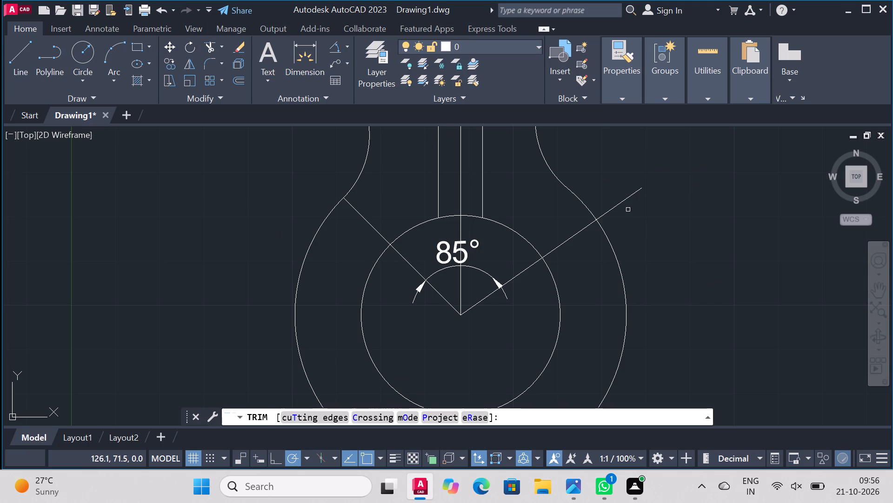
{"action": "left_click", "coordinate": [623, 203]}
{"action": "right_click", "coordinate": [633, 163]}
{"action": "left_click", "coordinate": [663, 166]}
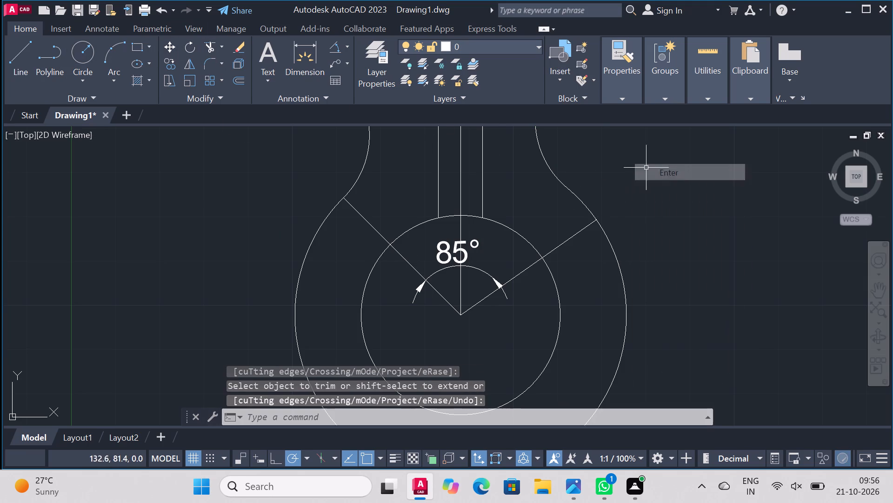
Delete the 85° angular dimension above the circles' centre.
{"action": "left_click", "coordinate": [460, 249]}
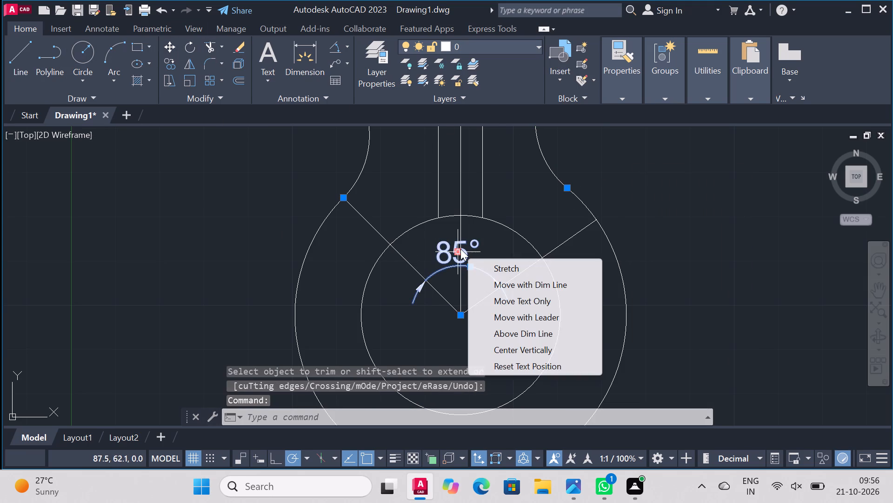
{"action": "key", "text": "Delete"}
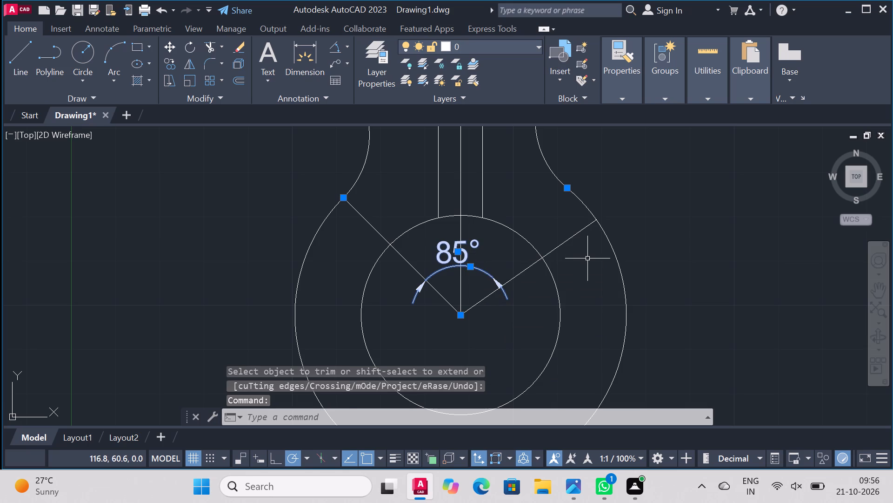
{"action": "key", "text": "Delete"}
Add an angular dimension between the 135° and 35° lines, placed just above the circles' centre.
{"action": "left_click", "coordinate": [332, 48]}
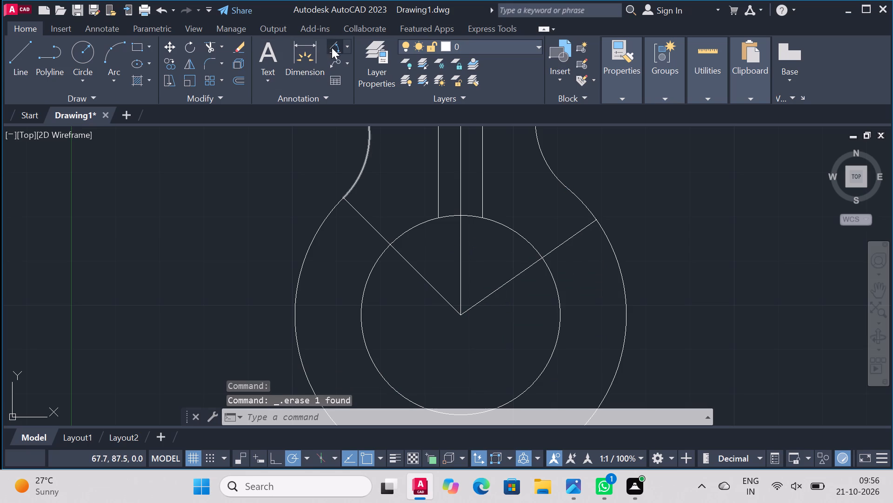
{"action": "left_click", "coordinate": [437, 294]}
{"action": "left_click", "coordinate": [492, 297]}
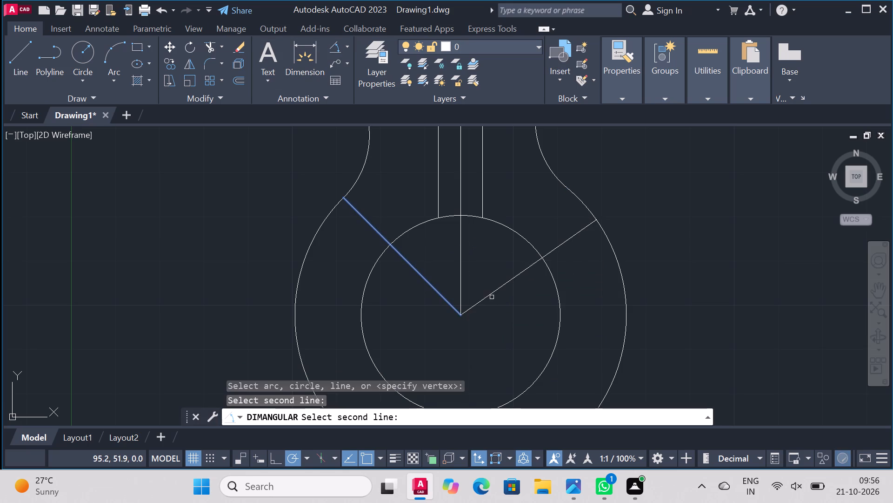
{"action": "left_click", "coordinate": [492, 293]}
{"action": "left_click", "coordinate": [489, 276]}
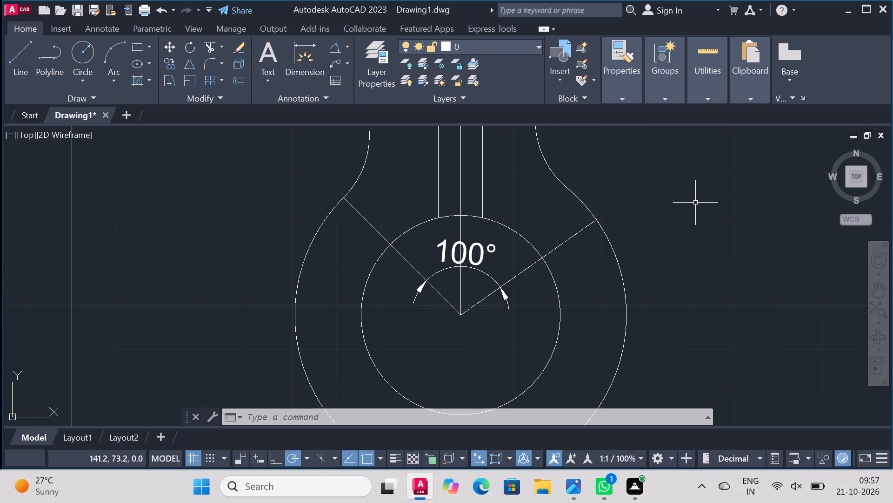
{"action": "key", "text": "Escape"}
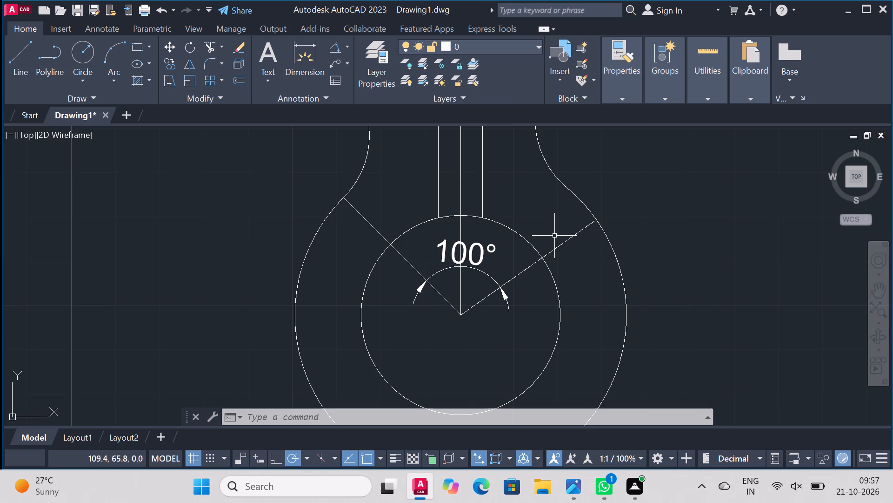
Erase the 35° line, the 135° line and the angular dimension between them.
{"action": "left_click", "coordinate": [520, 274]}
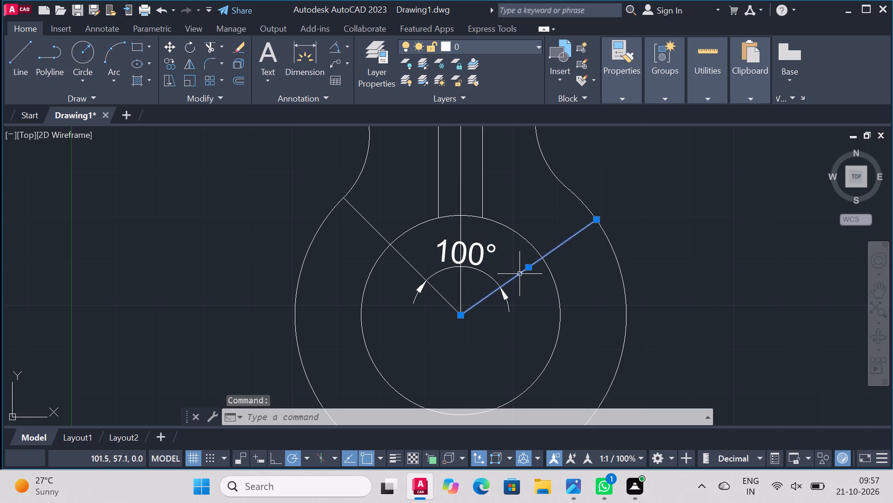
{"action": "key", "text": "Delete"}
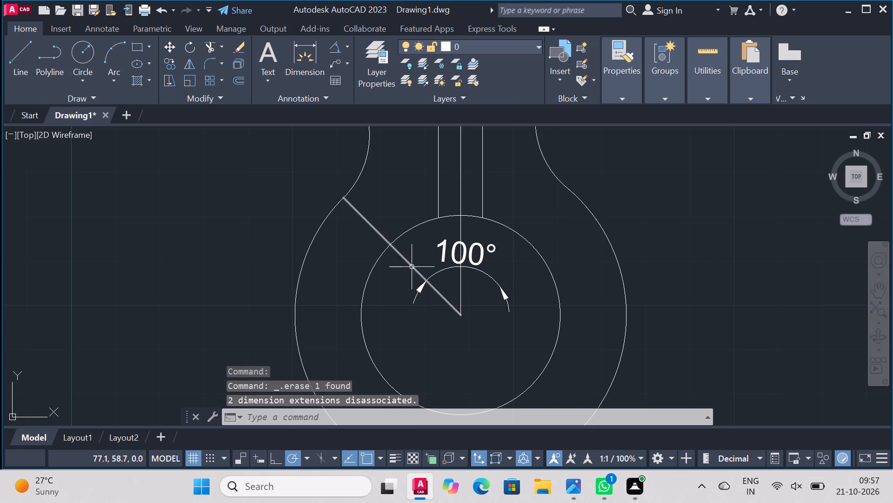
{"action": "left_click", "coordinate": [412, 267]}
{"action": "key", "text": "Delete"}
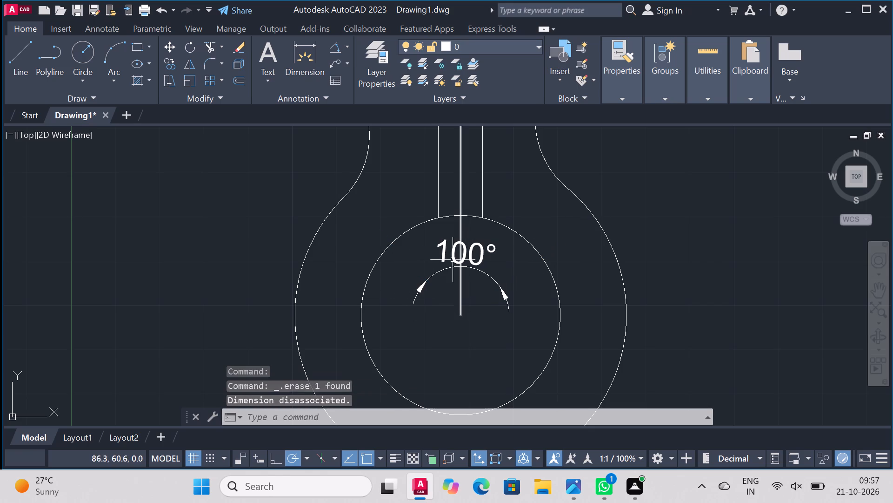
{"action": "left_click", "coordinate": [476, 256]}
{"action": "key", "text": "Delete"}
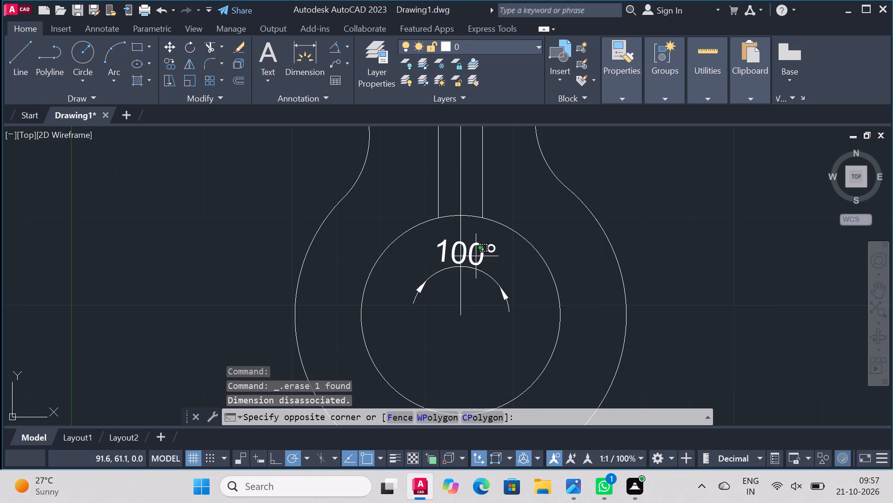
{"action": "key", "text": "Escape"}
{"action": "left_click", "coordinate": [474, 259]}
{"action": "key", "text": "Delete"}
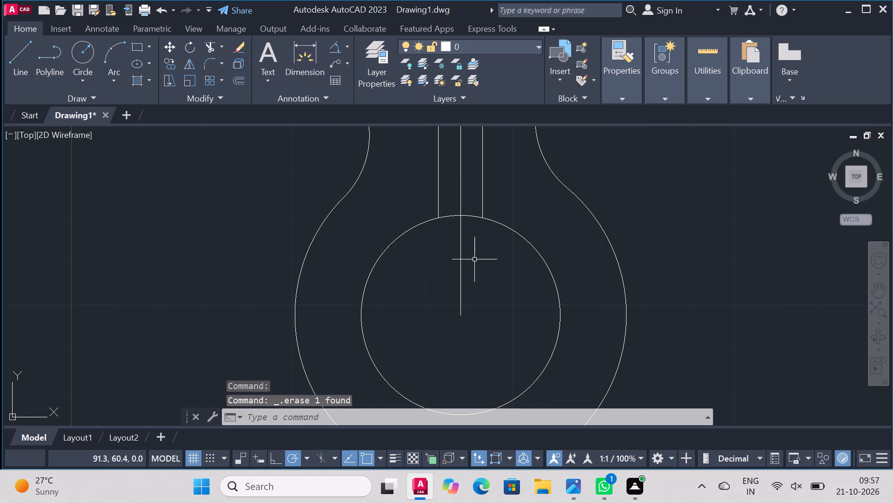
Erase both 40-long vertical lines at the outer ends of the radius-20 arcs.
{"action": "scroll", "coordinate": [502, 258], "scroll_direction": "down", "scroll_amount": 3}
{"action": "scroll", "coordinate": [533, 181], "scroll_direction": "up", "scroll_amount": 2}
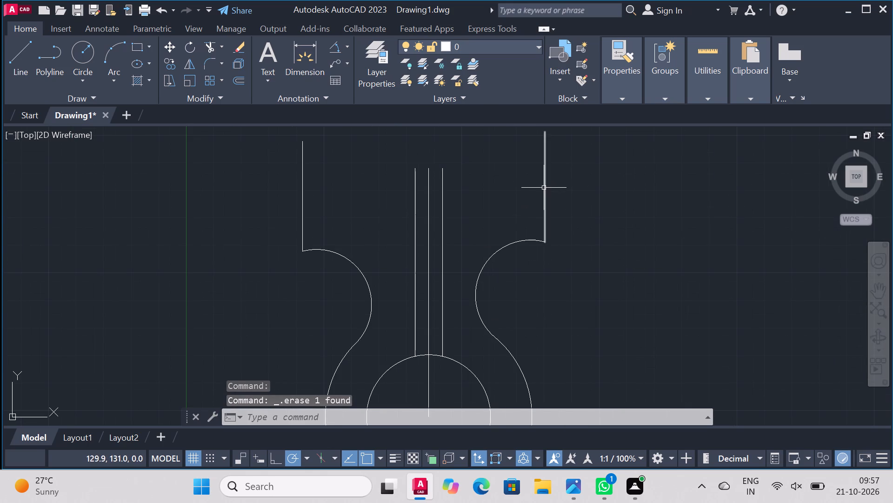
{"action": "left_click", "coordinate": [544, 188]}
{"action": "key", "text": "Delete"}
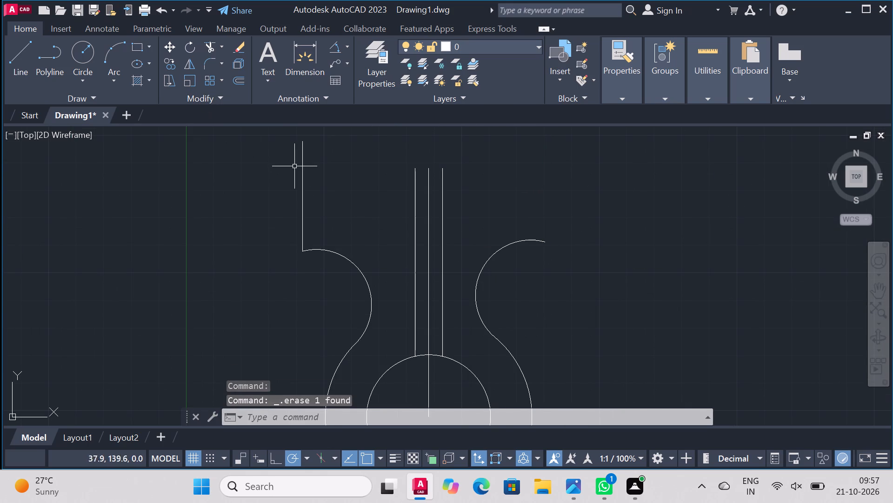
{"action": "left_click", "coordinate": [302, 174]}
{"action": "key", "text": "Delete"}
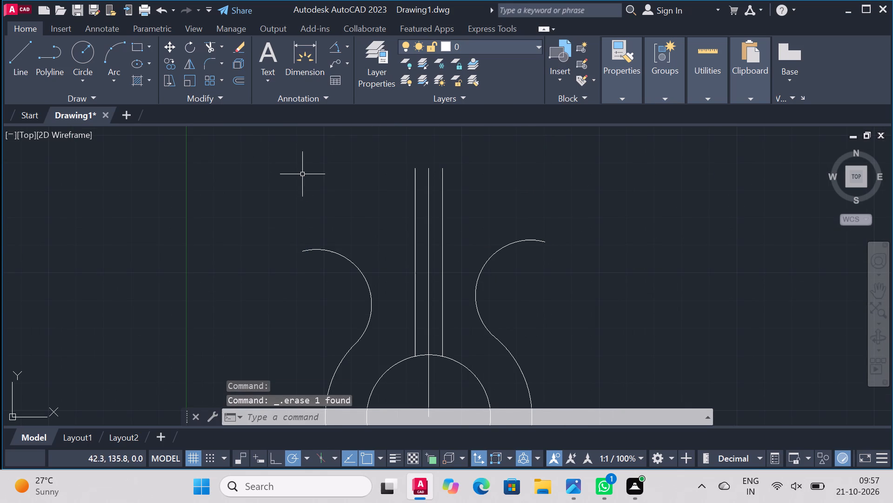
Erase the two radius-20 arcs on either side of the central vertical lines.
{"action": "left_click", "coordinate": [481, 265]}
{"action": "left_click", "coordinate": [483, 267]}
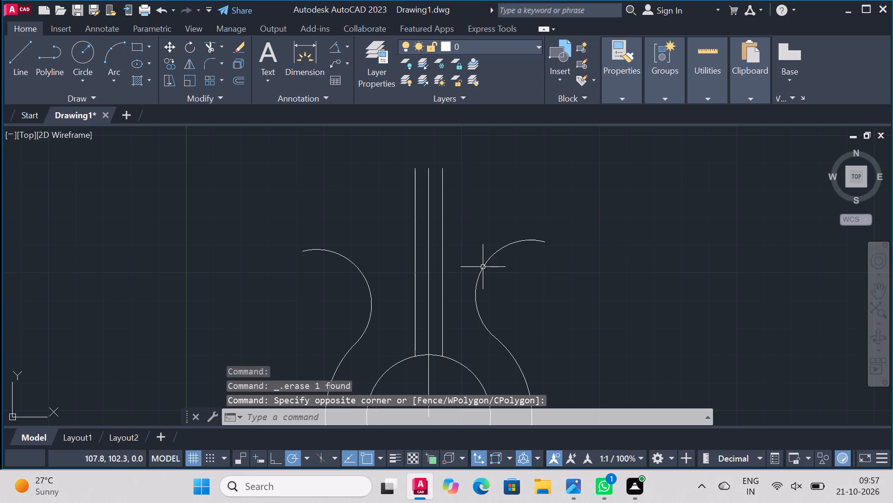
{"action": "left_click", "coordinate": [483, 272]}
{"action": "key", "text": "Delete"}
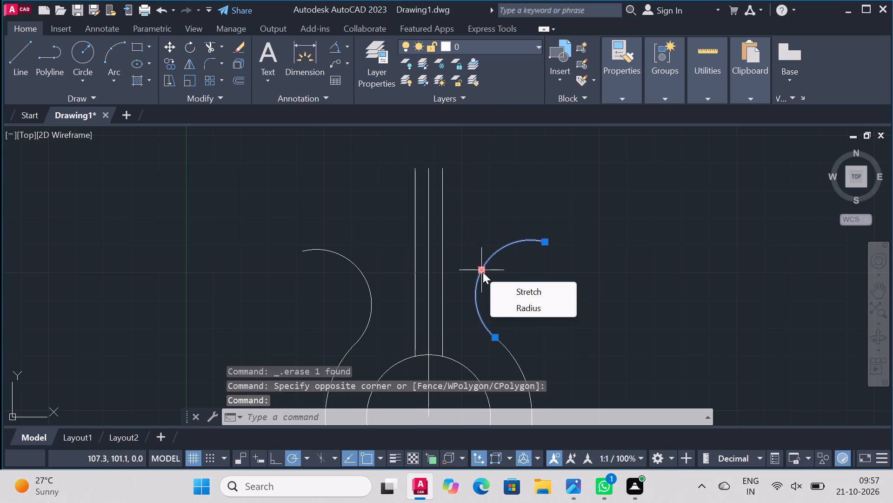
{"action": "key", "text": "Delete"}
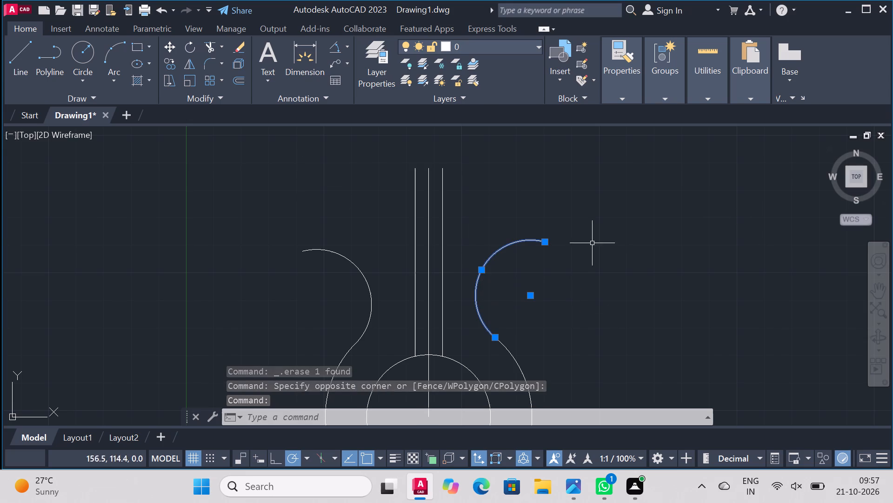
{"action": "key", "text": "Delete"}
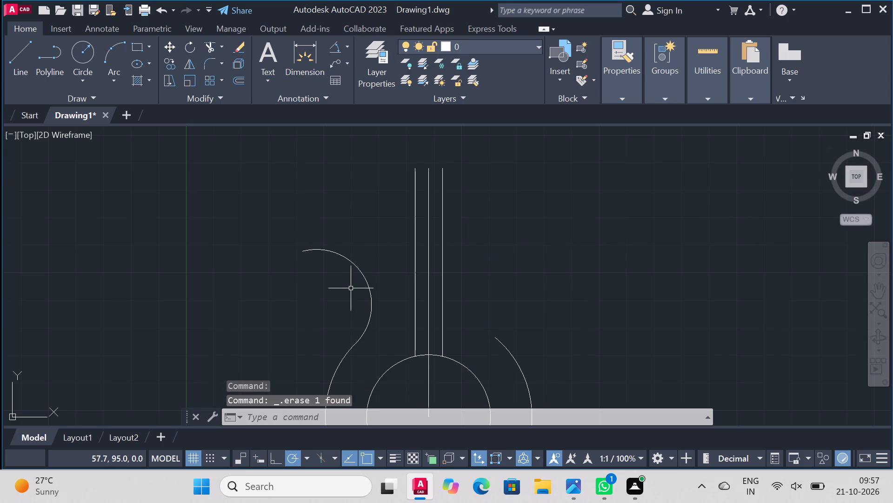
{"action": "left_click", "coordinate": [367, 284]}
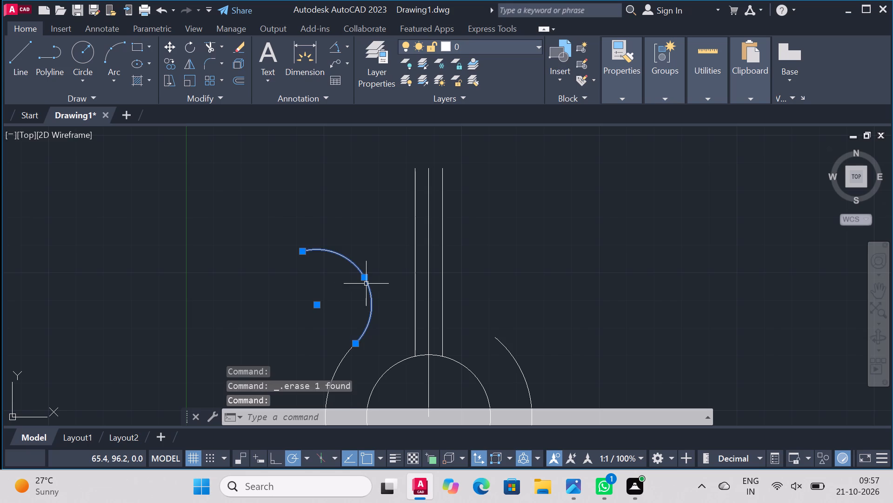
{"action": "key", "text": "Delete"}
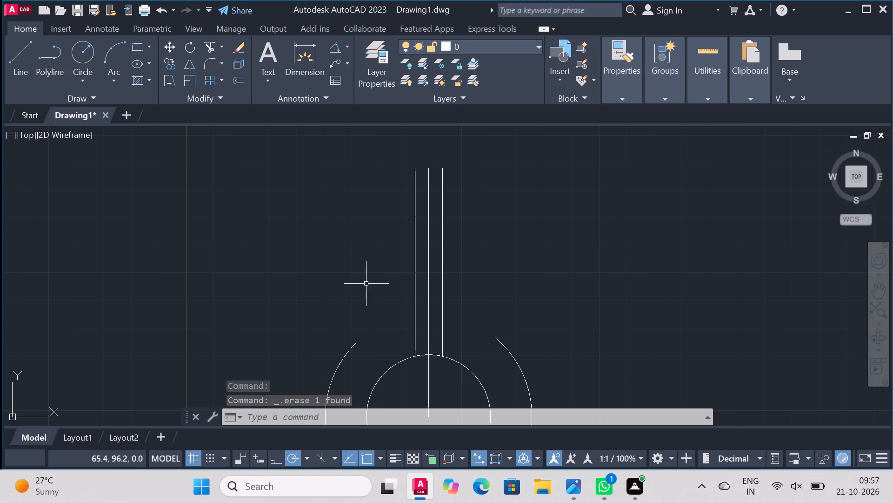
Draw a line from the circles' centre, 50 long at 40°.
{"action": "scroll", "coordinate": [562, 249], "scroll_direction": "down", "scroll_amount": 1}
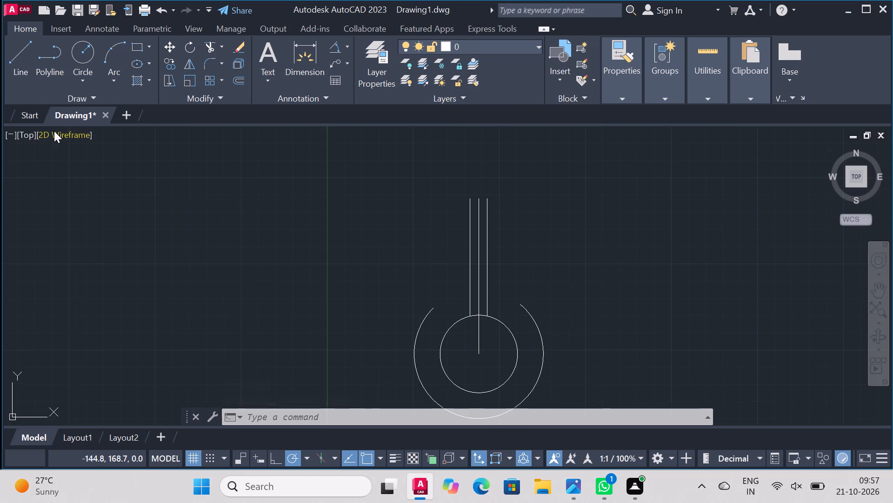
{"action": "left_click", "coordinate": [27, 54]}
{"action": "scroll", "coordinate": [550, 253], "scroll_direction": "down", "scroll_amount": 2}
{"action": "scroll", "coordinate": [540, 295], "scroll_direction": "up", "scroll_amount": 2}
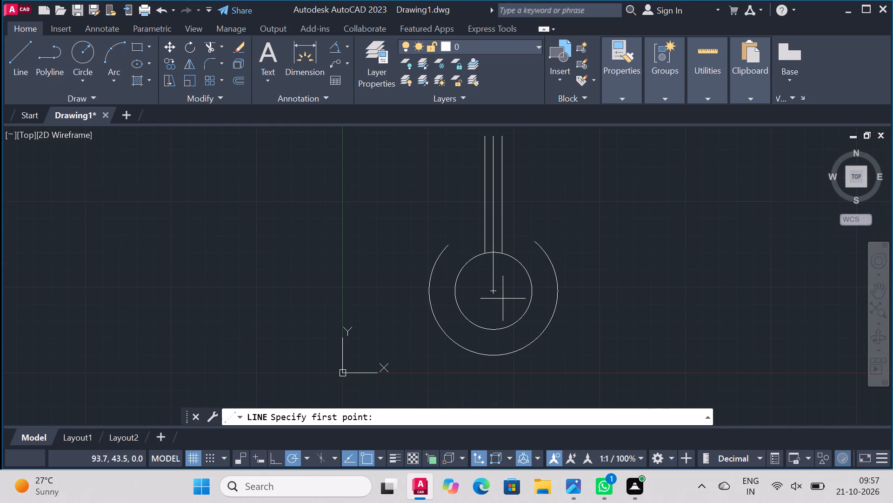
{"action": "left_click", "coordinate": [488, 290]}
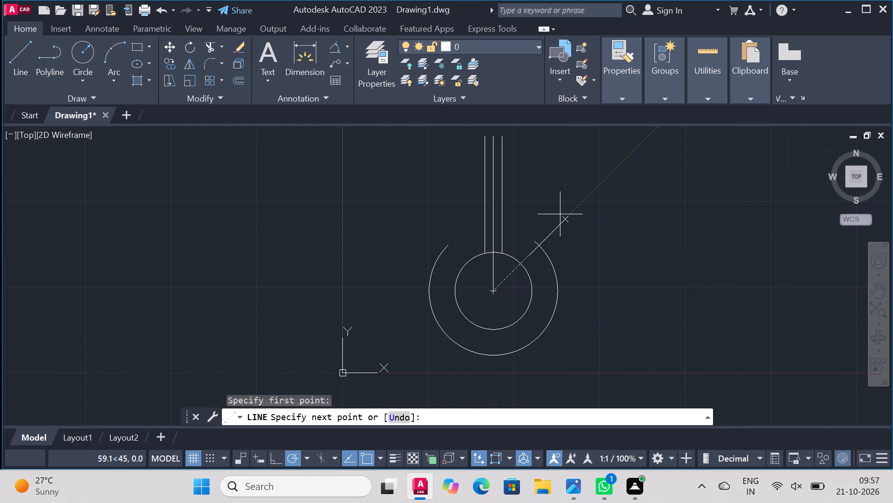
{"action": "key", "text": "shift+at"}
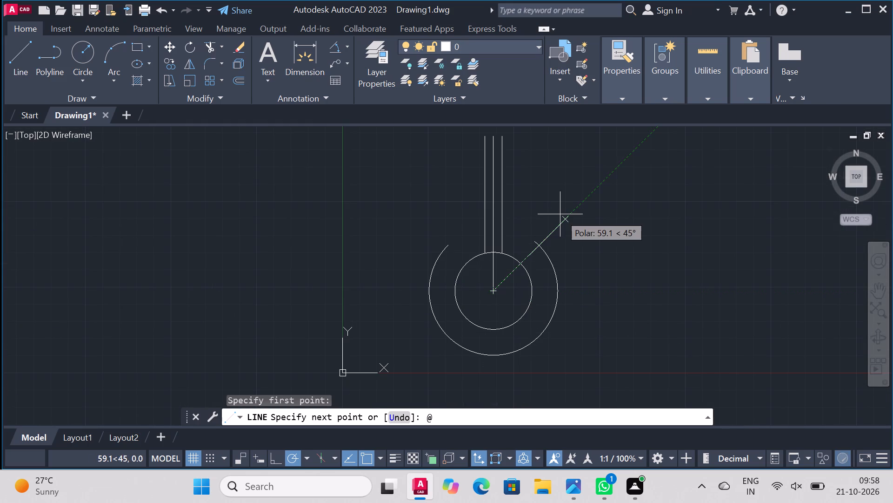
{"action": "type", "text": "50"}
{"action": "type", "text": "<40"}
{"action": "key", "text": "Return"}
{"action": "right_click", "coordinate": [599, 213]}
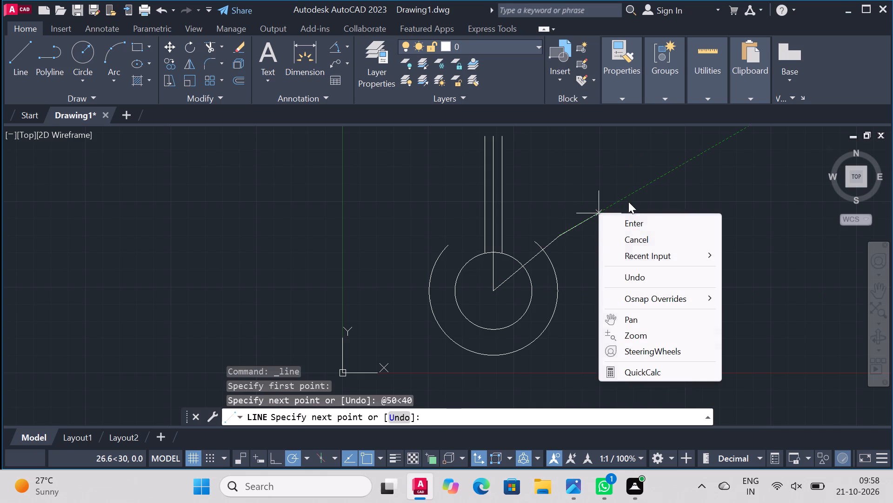
{"action": "left_click", "coordinate": [643, 214]}
{"action": "left_click", "coordinate": [643, 223]}
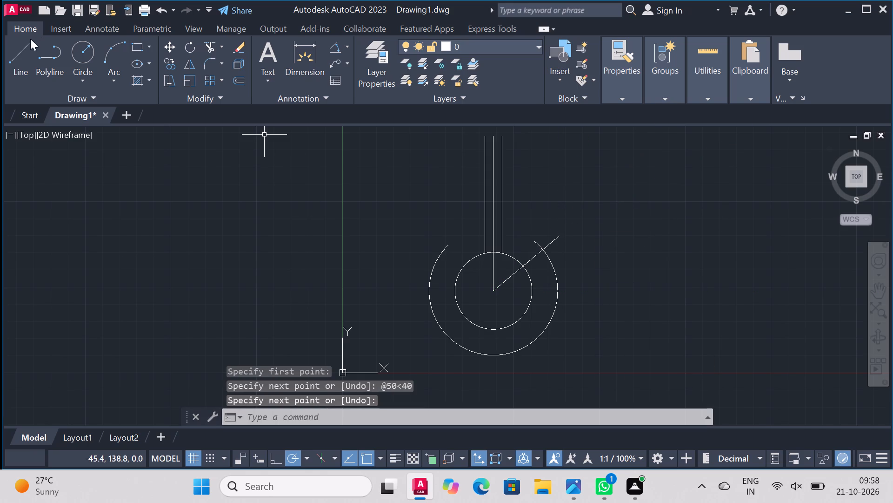
Continue the 40° line outward with a second line from its outer end in the same direction.
{"action": "left_click", "coordinate": [24, 46]}
{"action": "left_click", "coordinate": [561, 234]}
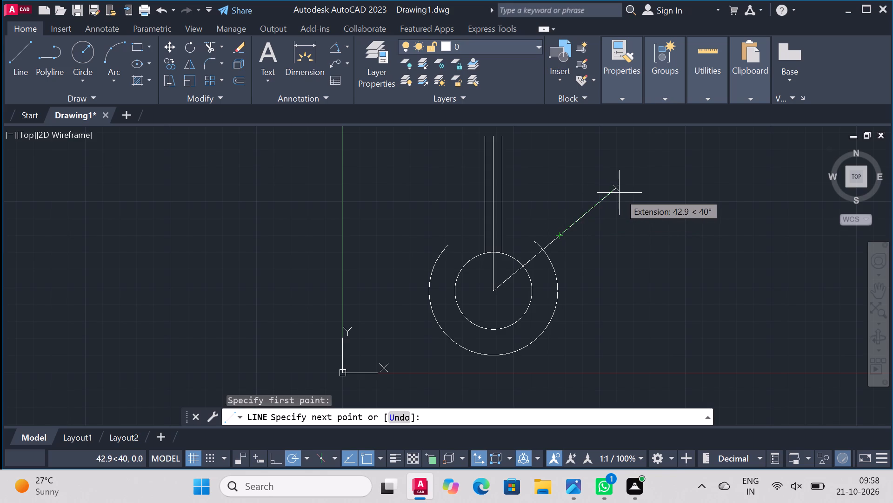
{"action": "left_click", "coordinate": [627, 184]}
{"action": "right_click", "coordinate": [627, 184]}
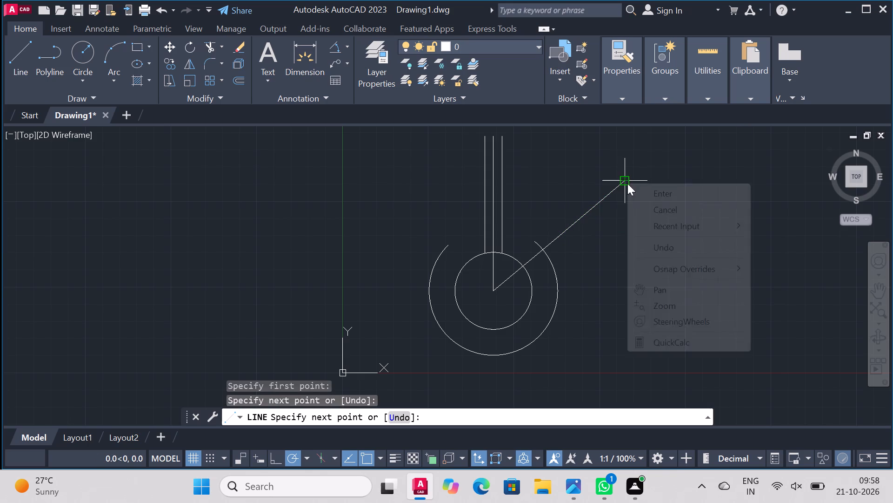
{"action": "left_click", "coordinate": [667, 191]}
Start a new line at the circles' centre.
{"action": "left_click", "coordinate": [14, 58]}
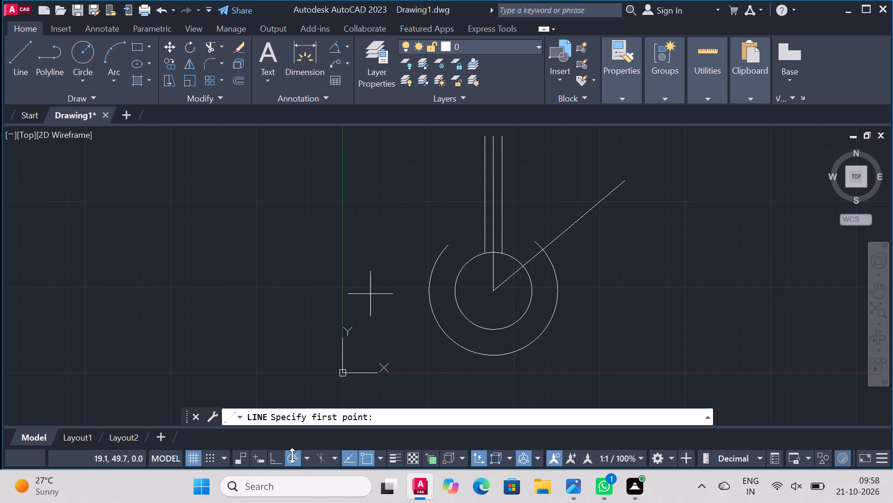
{"action": "left_click", "coordinate": [494, 290]}
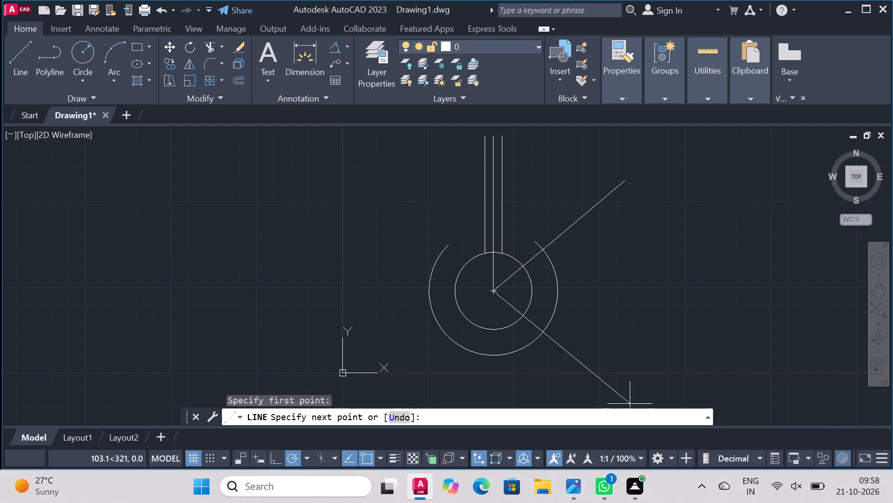
Switch to Calculator and compute 90 + 50 for the next line's angle, then clear and minimize it.
{"action": "left_click", "coordinate": [261, 482]}
{"action": "type", "text": "cal"}
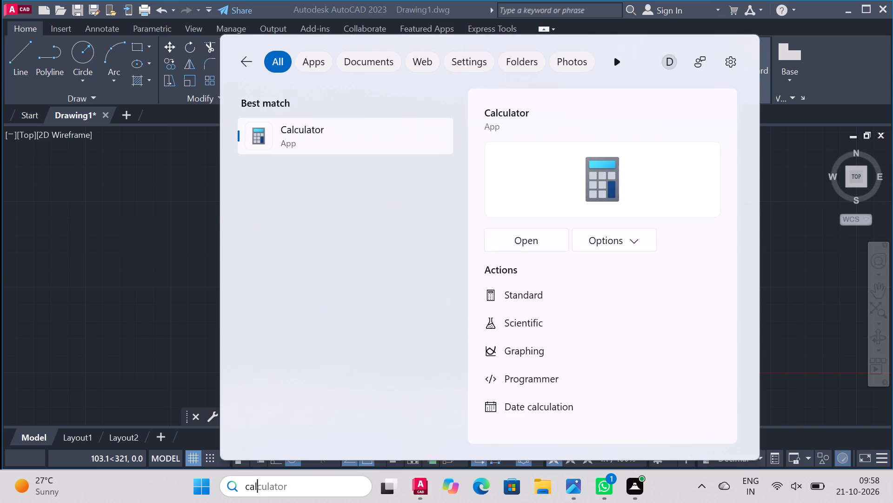
{"action": "key", "text": "Return"}
{"action": "type", "text": "90"}
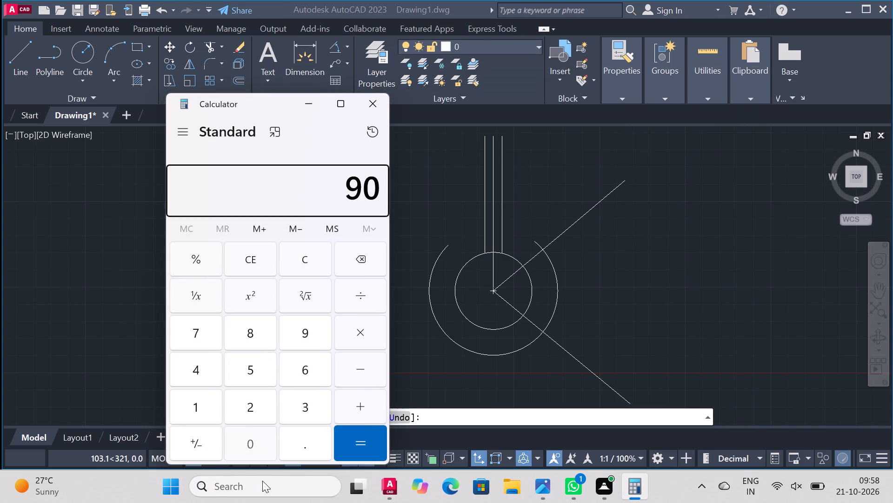
{"action": "key", "text": "shift+plus"}
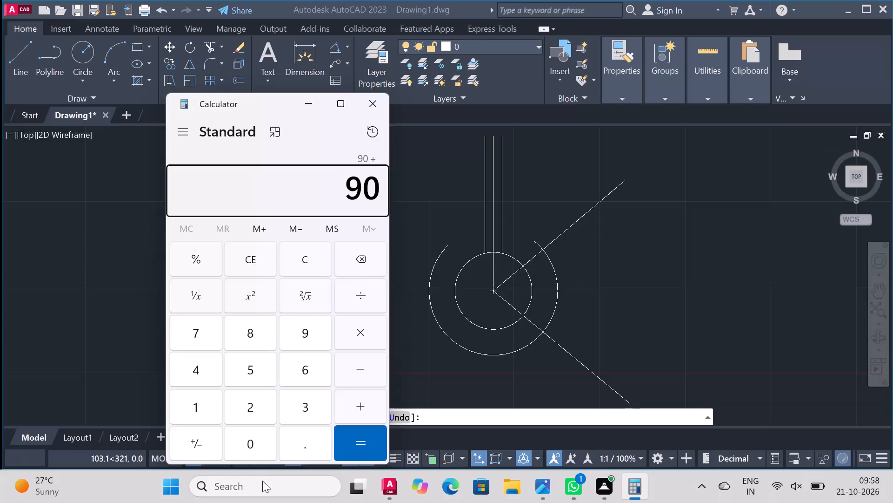
{"action": "type", "text": "59"}
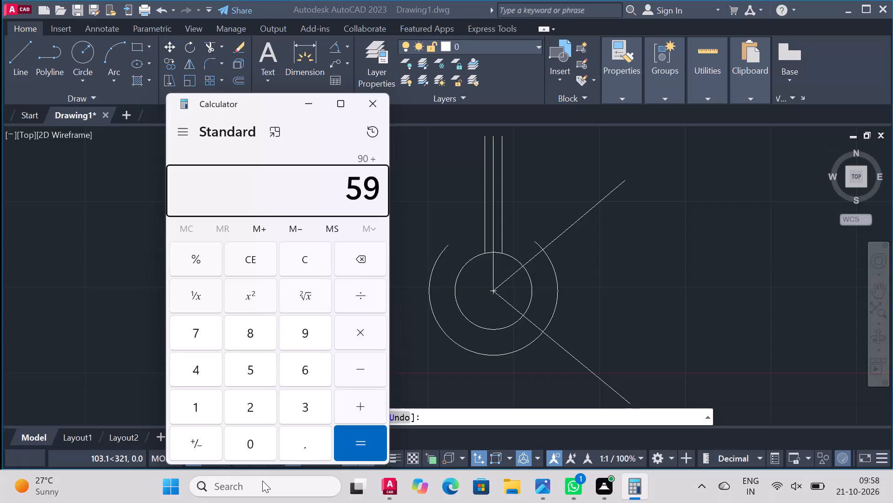
{"action": "key", "text": "BackSpace"}
{"action": "key", "text": "0"}
{"action": "key", "text": "Return"}
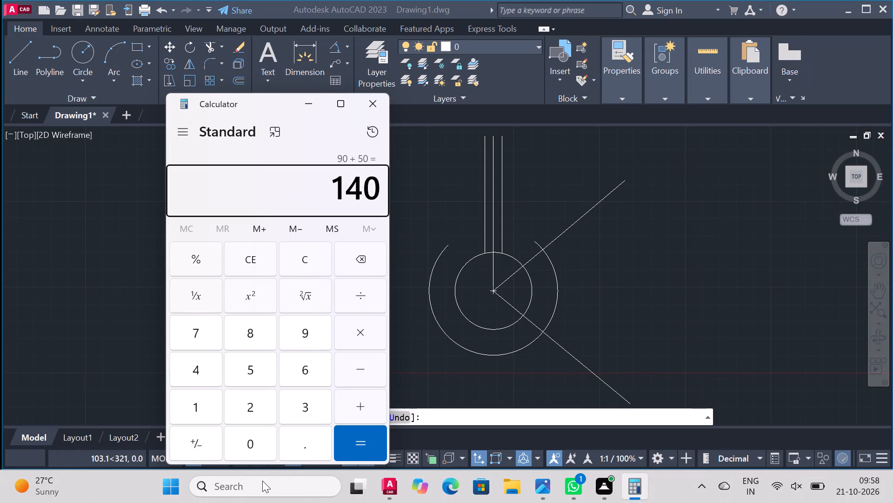
{"action": "key", "text": "Escape"}
{"action": "left_click", "coordinate": [309, 111]}
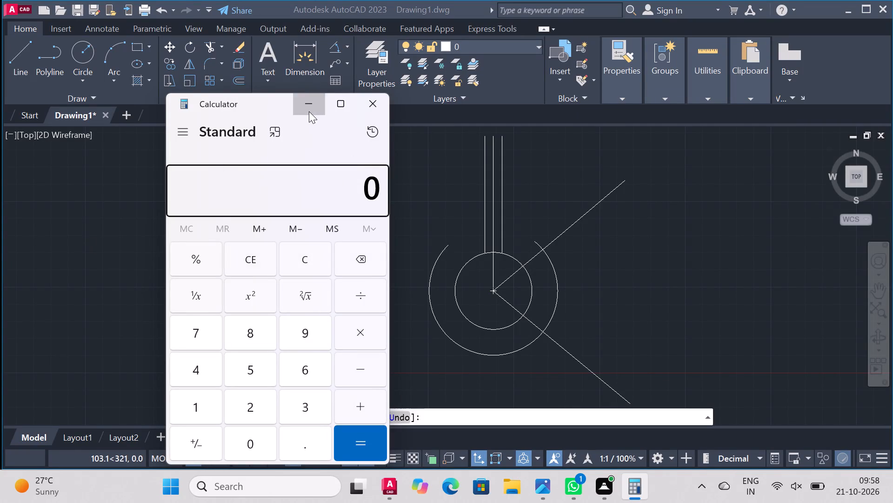
Draw the line from the circles' centre 50 long at 140°.
{"action": "left_click", "coordinate": [11, 54]}
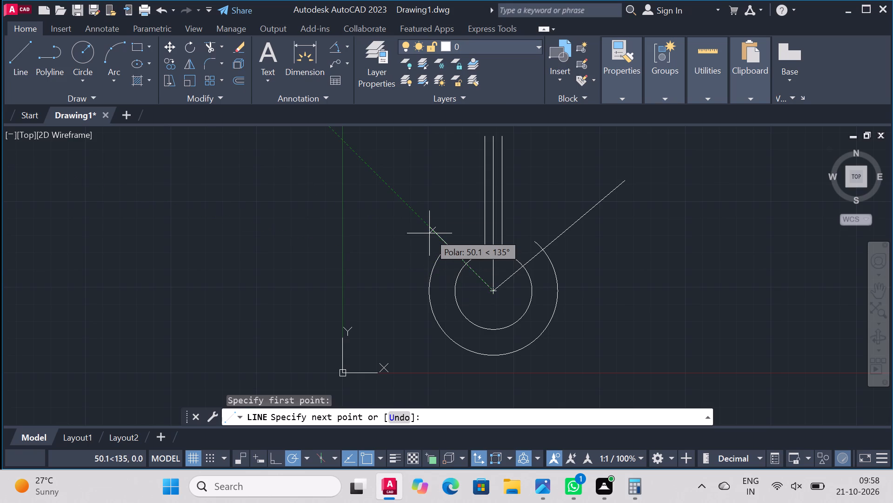
{"action": "key", "text": "shift+at"}
{"action": "type", "text": "50"}
{"action": "type", "text": "<140"}
{"action": "key", "text": "Return"}
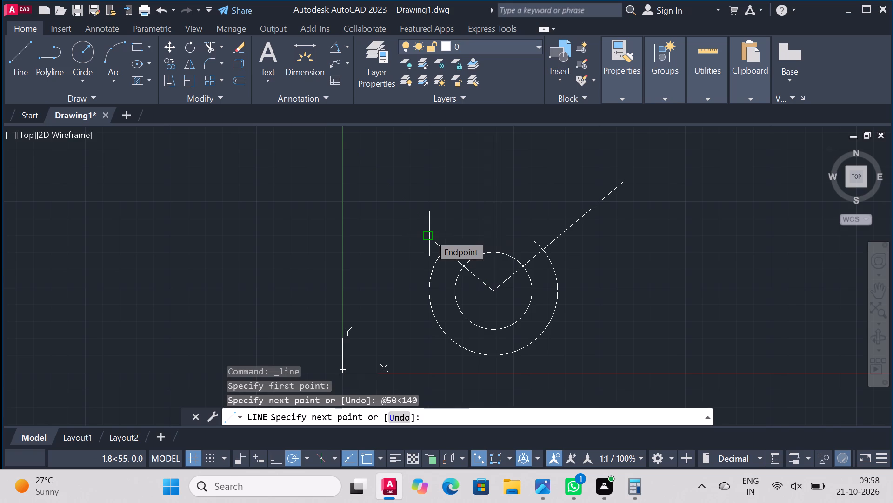
Continue the 140° line outward by about 35 in the same direction.
{"action": "scroll", "coordinate": [429, 233], "scroll_direction": "up", "scroll_amount": 1}
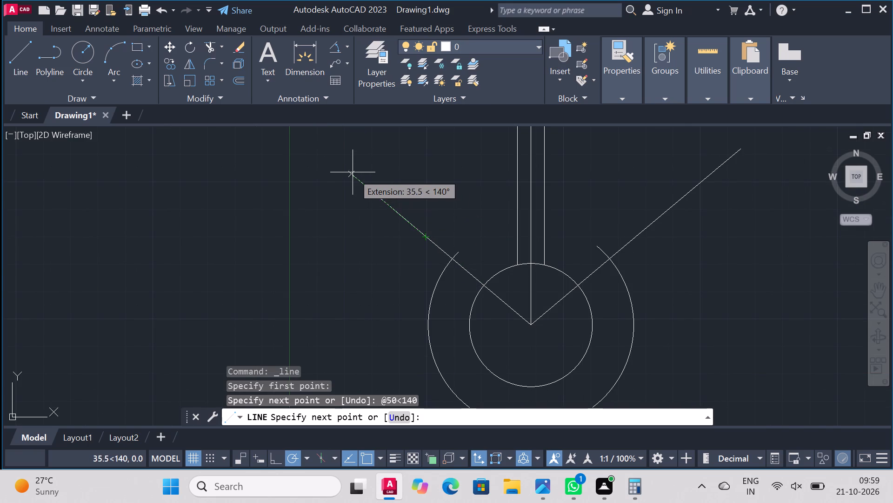
{"action": "left_click", "coordinate": [352, 170]}
{"action": "right_click", "coordinate": [352, 170]}
{"action": "left_click", "coordinate": [377, 173]}
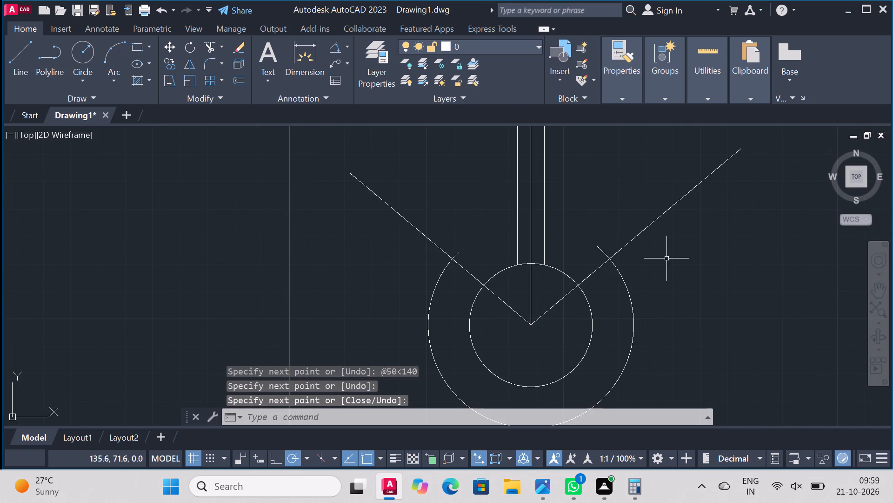
Draw a 20-long line outward along the 40° line, starting where it crosses the outer 75-diameter arc.
{"action": "scroll", "coordinate": [670, 257], "scroll_direction": "down", "scroll_amount": 3}
{"action": "scroll", "coordinate": [672, 229], "scroll_direction": "up", "scroll_amount": 2}
{"action": "scroll", "coordinate": [697, 278], "scroll_direction": "down", "scroll_amount": 2}
{"action": "scroll", "coordinate": [788, 331], "scroll_direction": "up", "scroll_amount": 1}
{"action": "scroll", "coordinate": [718, 312], "scroll_direction": "up", "scroll_amount": 1}
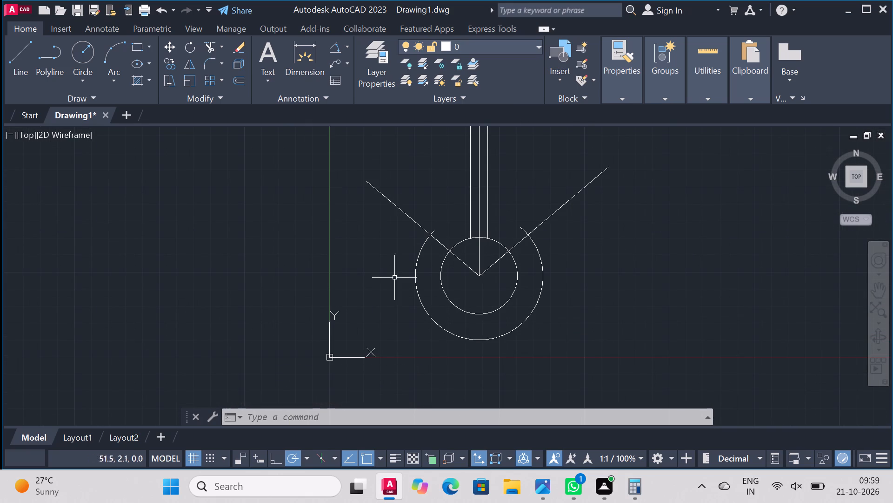
{"action": "left_click", "coordinate": [8, 52]}
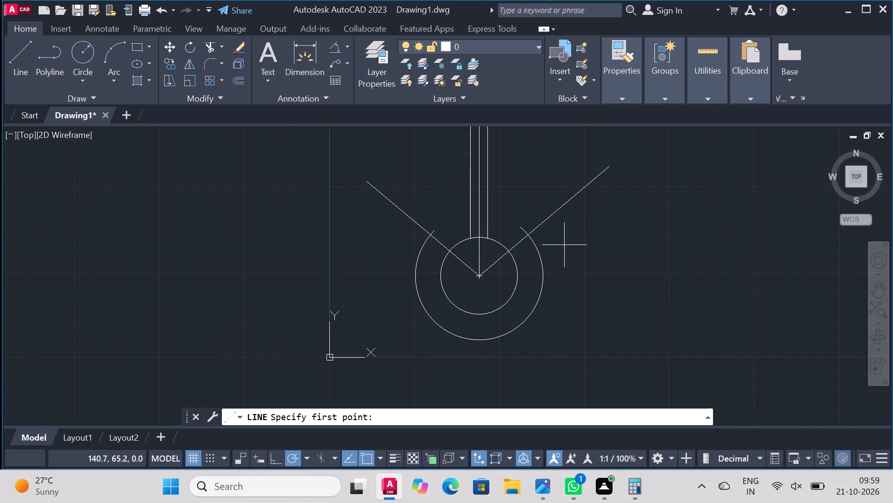
{"action": "left_click", "coordinate": [526, 236]}
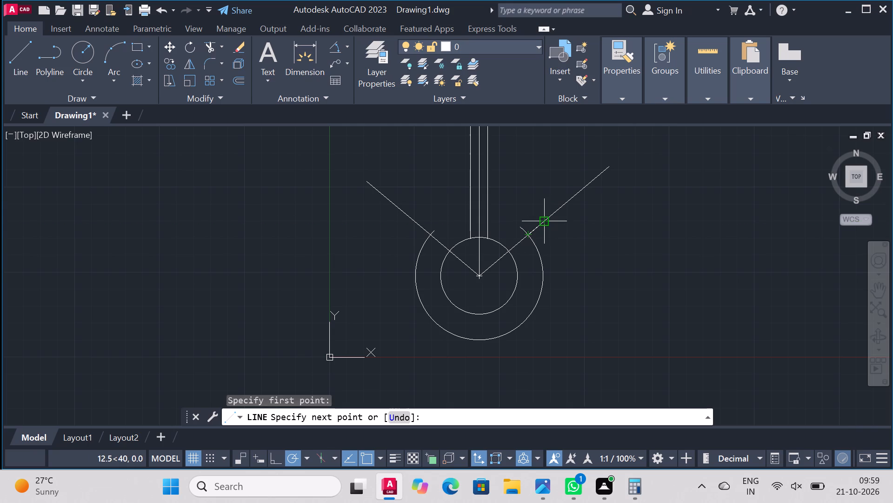
{"action": "type", "text": "20"}
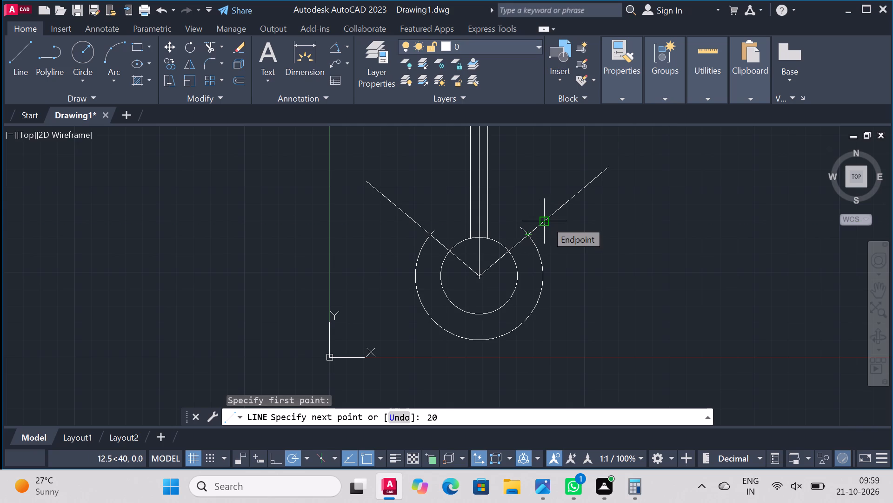
{"action": "key", "text": "Return"}
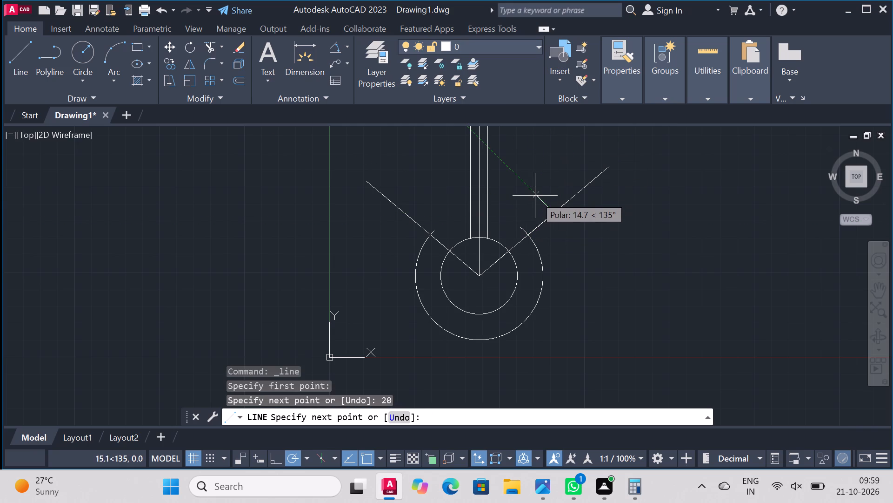
{"action": "right_click", "coordinate": [535, 196]}
{"action": "left_click", "coordinate": [578, 202]}
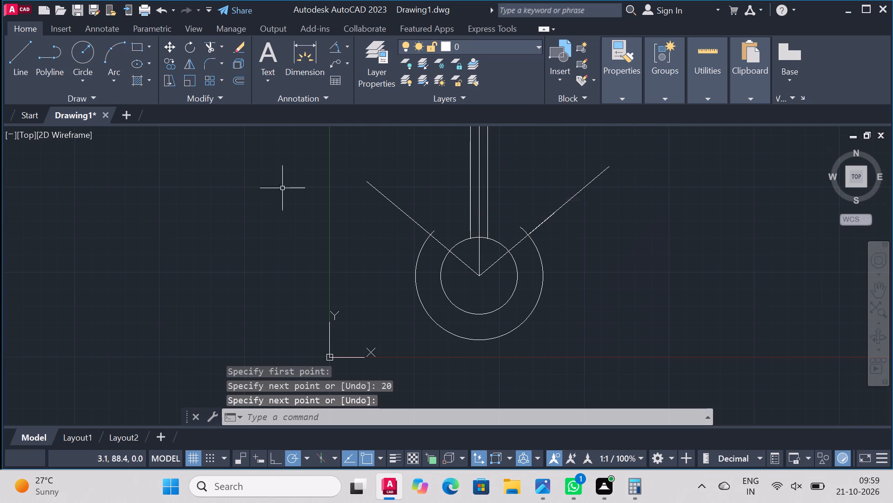
Draw a radius-20 circle centred on the outer end of the 20-long line along the 40° line.
{"action": "left_click", "coordinate": [92, 51]}
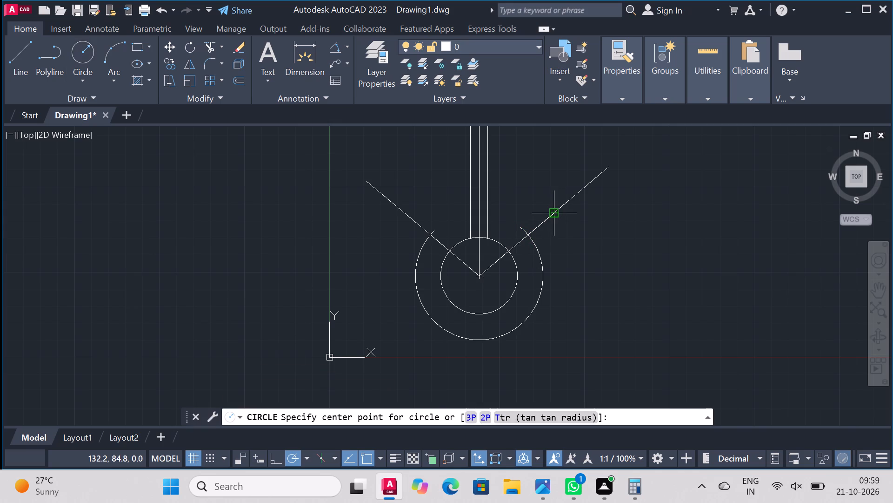
{"action": "left_click", "coordinate": [550, 216]}
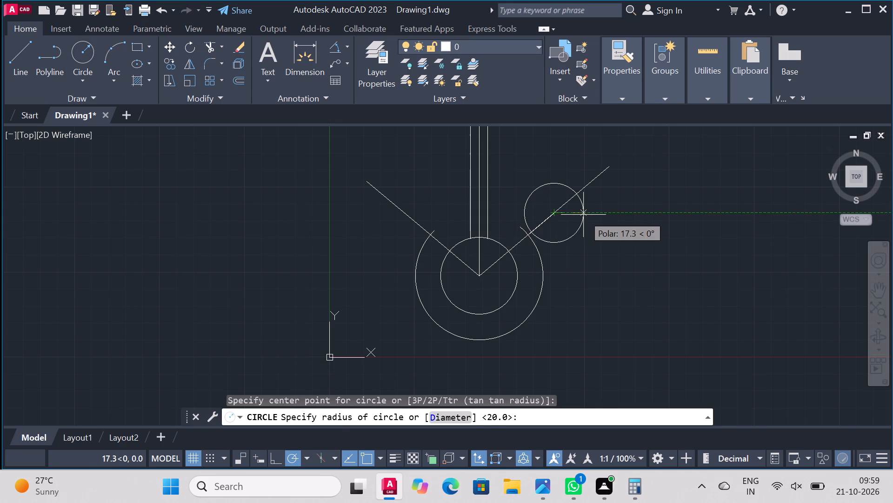
{"action": "key", "text": "r"}
{"action": "key", "text": "Return"}
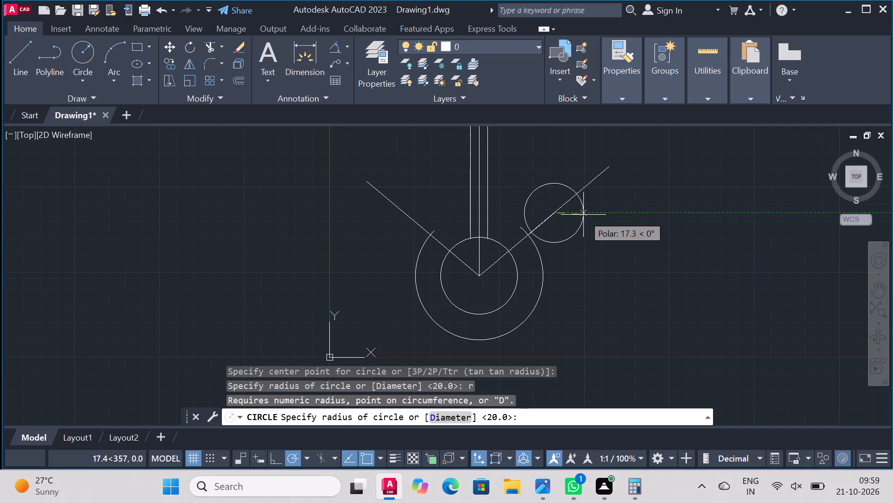
{"action": "type", "text": "20"}
{"action": "key", "text": "Return"}
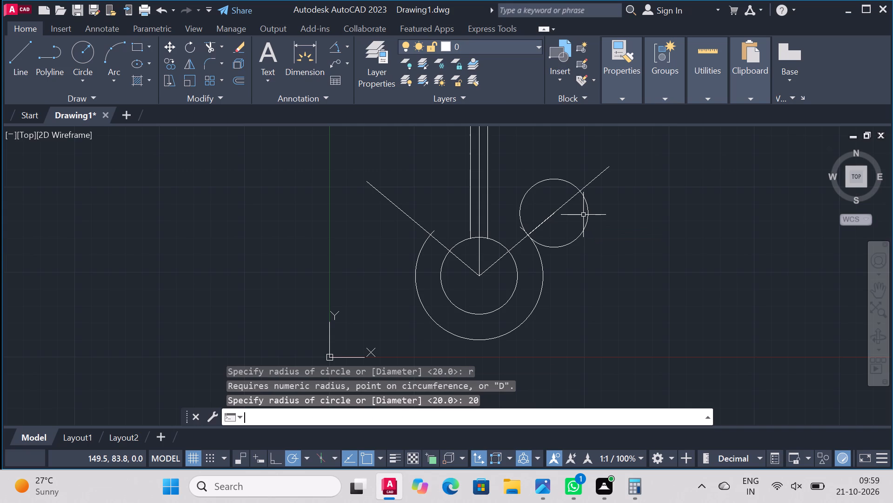
Draw a 20-long line outward along the 140° line, starting where it crosses the outer 75-diameter arc.
{"action": "left_click", "coordinate": [16, 58]}
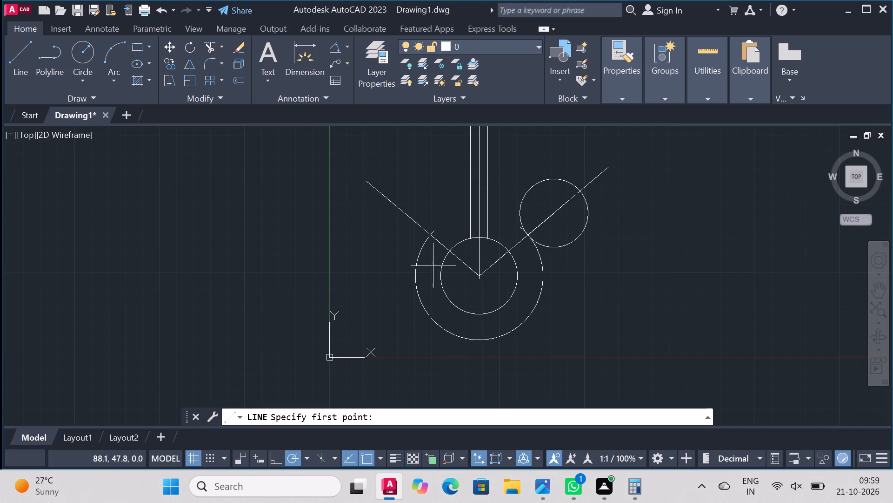
{"action": "left_click", "coordinate": [431, 233]}
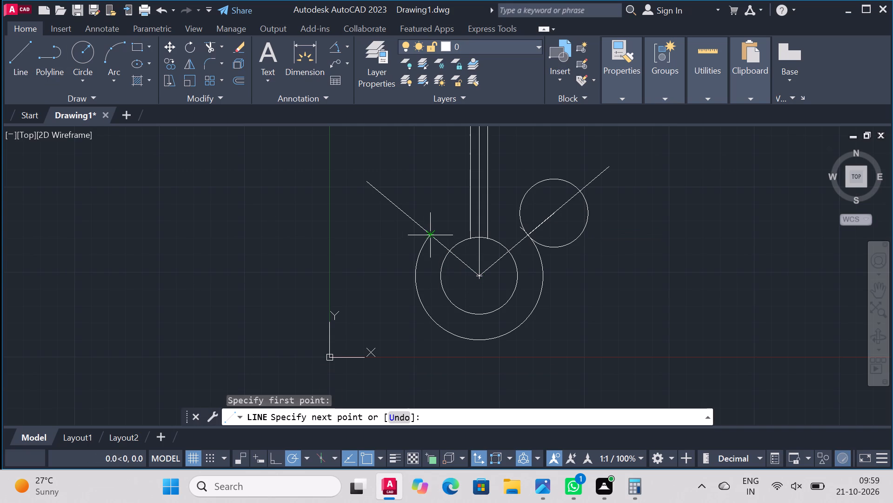
{"action": "type", "text": "20"}
{"action": "key", "text": "Return"}
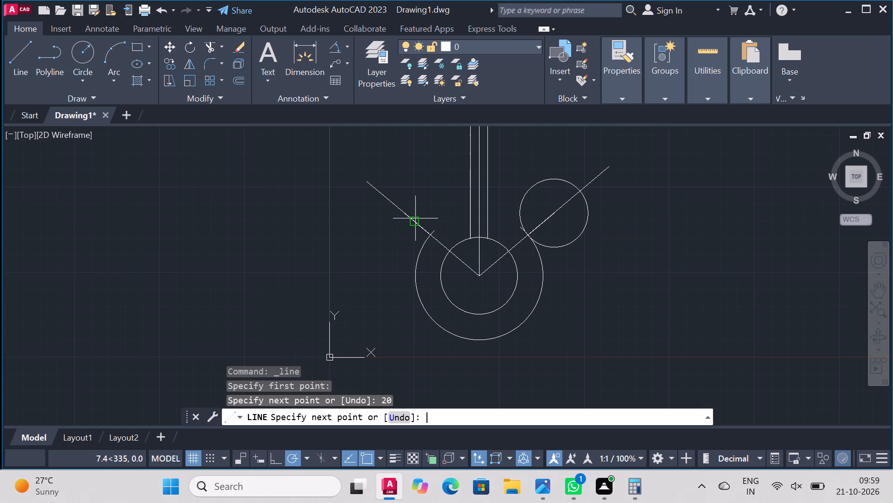
{"action": "right_click", "coordinate": [381, 239]}
{"action": "left_click", "coordinate": [424, 253]}
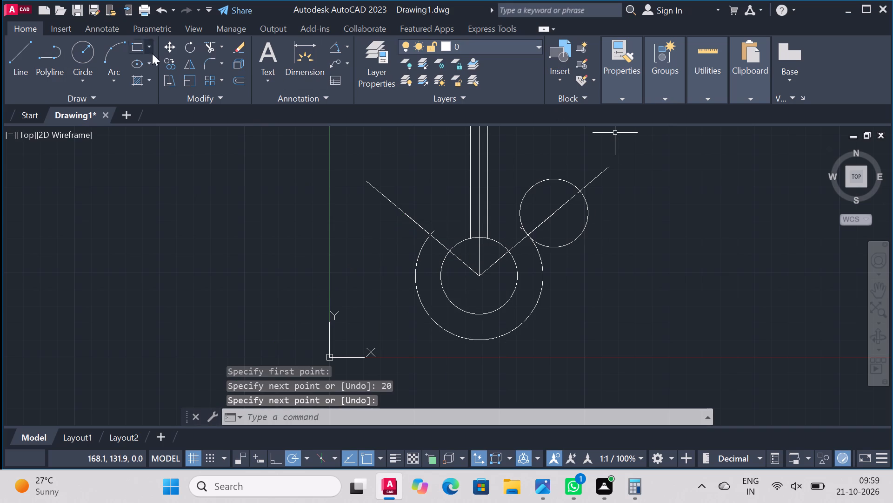
Copy the radius-20 circle from its centre to the outer end of the 20-long line along the 140° line.
{"action": "left_click", "coordinate": [165, 62]}
{"action": "left_click", "coordinate": [579, 236]}
{"action": "right_click", "coordinate": [591, 216]}
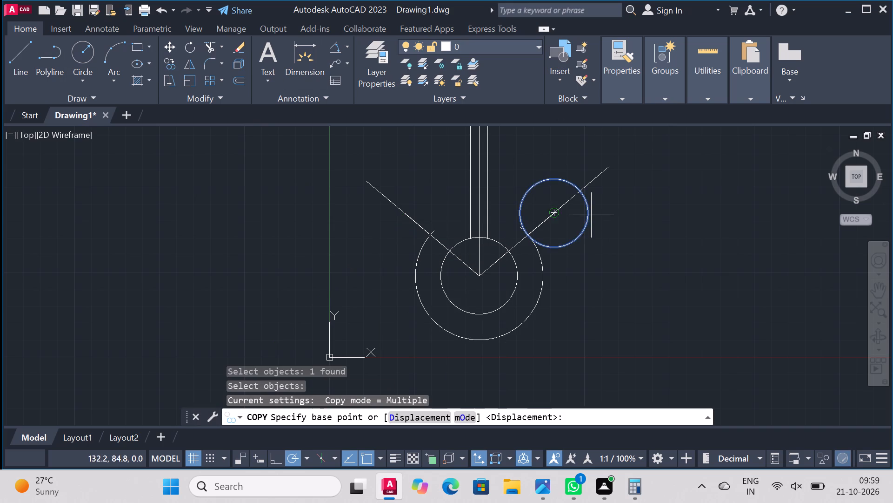
{"action": "left_click", "coordinate": [555, 213]}
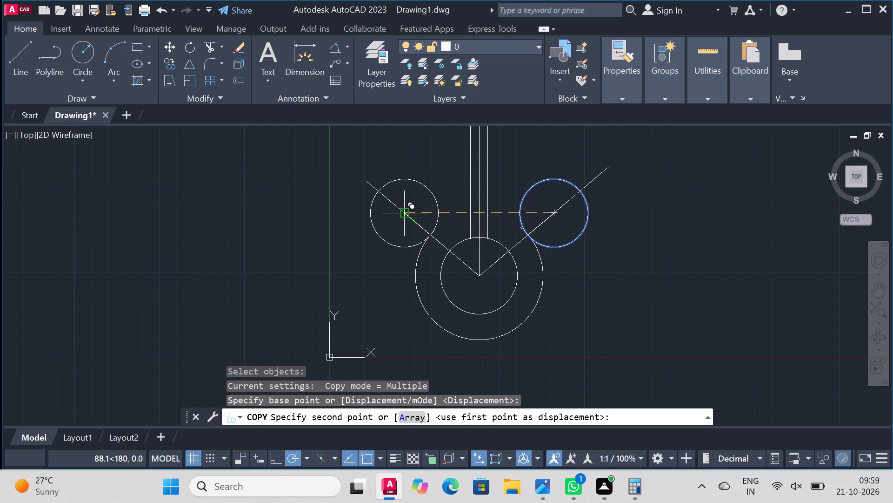
{"action": "left_click", "coordinate": [403, 215]}
{"action": "right_click", "coordinate": [403, 215]}
{"action": "left_click", "coordinate": [479, 220]}
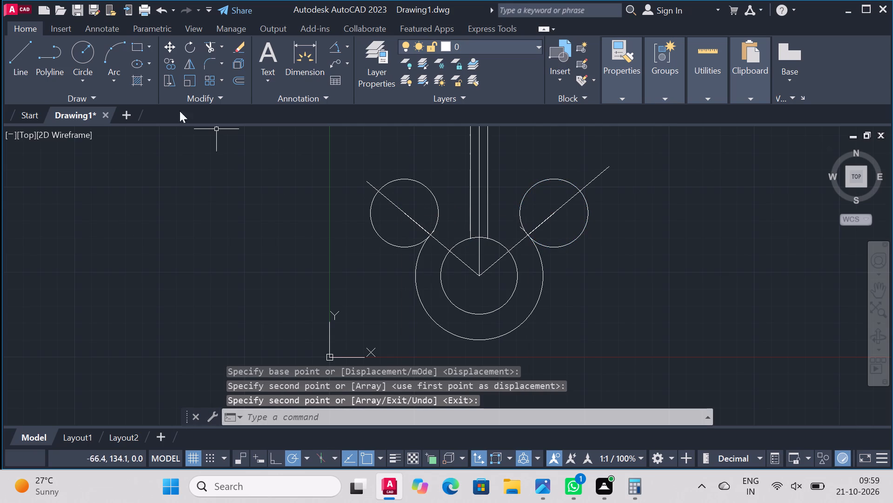
Trim the outer arc's stub past the 140° line and the lower outer half of the left radius-20 circle.
{"action": "left_click", "coordinate": [203, 49]}
{"action": "scroll", "coordinate": [383, 184], "scroll_direction": "up", "scroll_amount": 3}
{"action": "scroll", "coordinate": [465, 246], "scroll_direction": "down", "scroll_amount": 4}
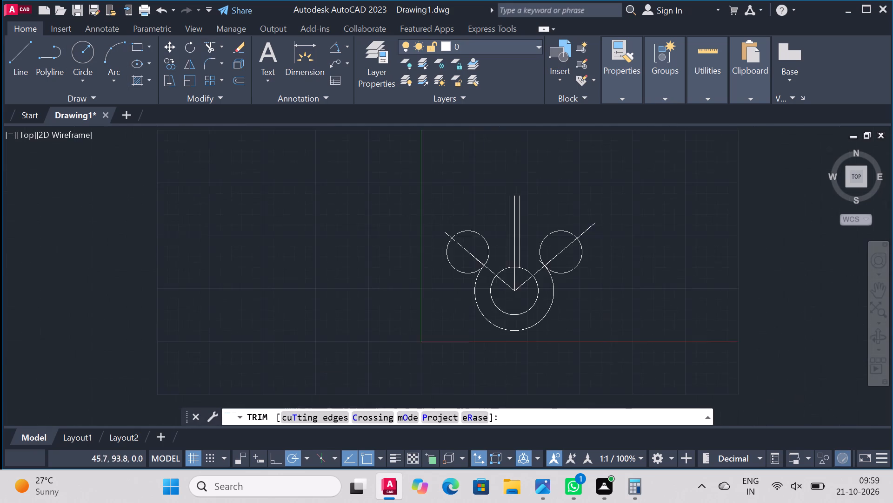
{"action": "scroll", "coordinate": [507, 279], "scroll_direction": "up", "scroll_amount": 3}
{"action": "scroll", "coordinate": [421, 216], "scroll_direction": "up", "scroll_amount": 1}
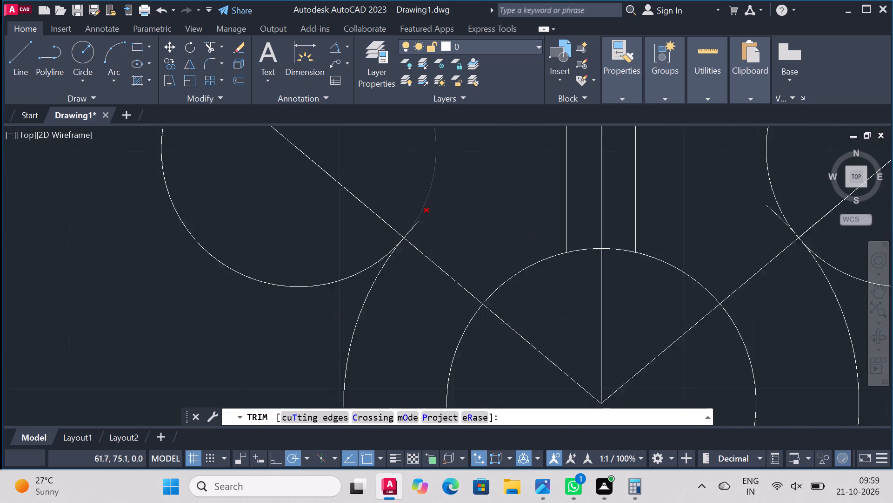
{"action": "scroll", "coordinate": [421, 216], "scroll_direction": "up", "scroll_amount": 3}
{"action": "left_click", "coordinate": [397, 245]}
{"action": "scroll", "coordinate": [402, 242], "scroll_direction": "down", "scroll_amount": 3}
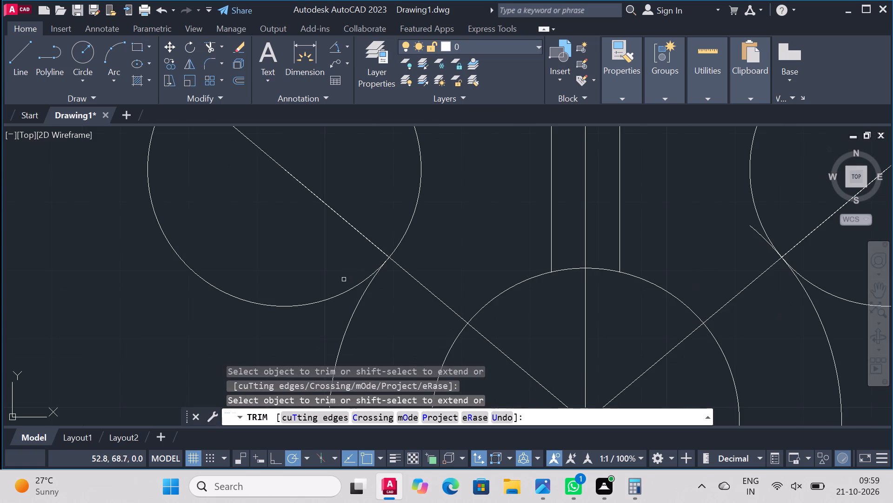
{"action": "left_click", "coordinate": [341, 292]}
Trim away all the 140° line segments beyond the outer 75-diameter arc.
{"action": "scroll", "coordinate": [419, 217], "scroll_direction": "down", "scroll_amount": 5}
{"action": "scroll", "coordinate": [418, 186], "scroll_direction": "up", "scroll_amount": 3}
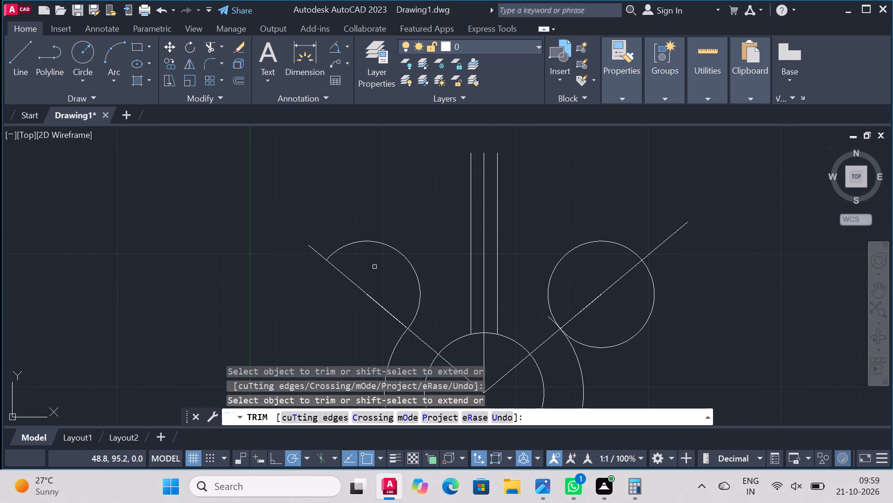
{"action": "left_click", "coordinate": [317, 253]}
{"action": "left_click", "coordinate": [340, 275]}
{"action": "left_click", "coordinate": [375, 302]}
{"action": "left_click", "coordinate": [395, 322]}
Trim the outer arc's stub past the 40° line and the lower outer half of the right radius-20 circle.
{"action": "scroll", "coordinate": [577, 285], "scroll_direction": "down", "scroll_amount": 1}
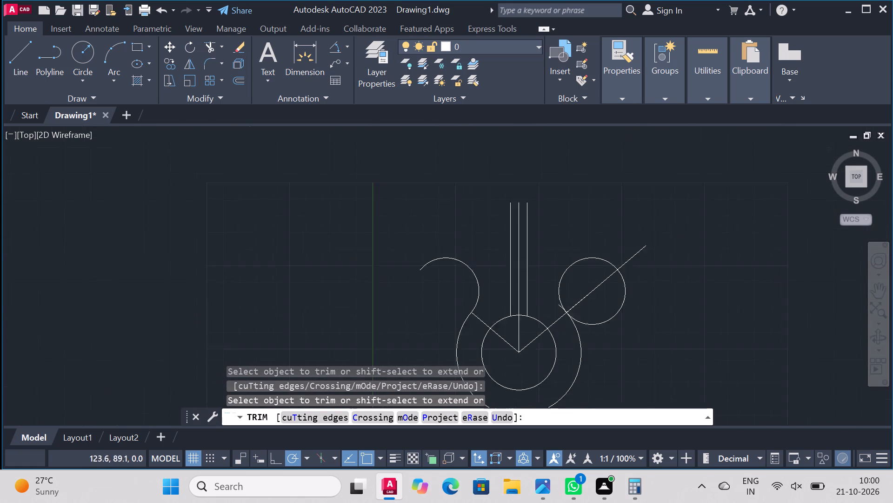
{"action": "scroll", "coordinate": [579, 282], "scroll_direction": "down", "scroll_amount": 2}
{"action": "scroll", "coordinate": [552, 314], "scroll_direction": "up", "scroll_amount": 2}
{"action": "left_click", "coordinate": [621, 252]}
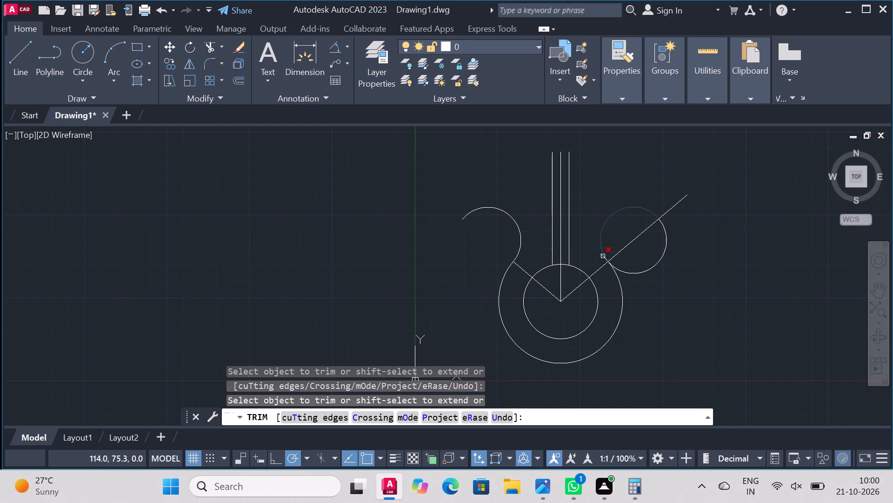
{"action": "scroll", "coordinate": [613, 251], "scroll_direction": "up", "scroll_amount": 5}
{"action": "left_click", "coordinate": [484, 298]}
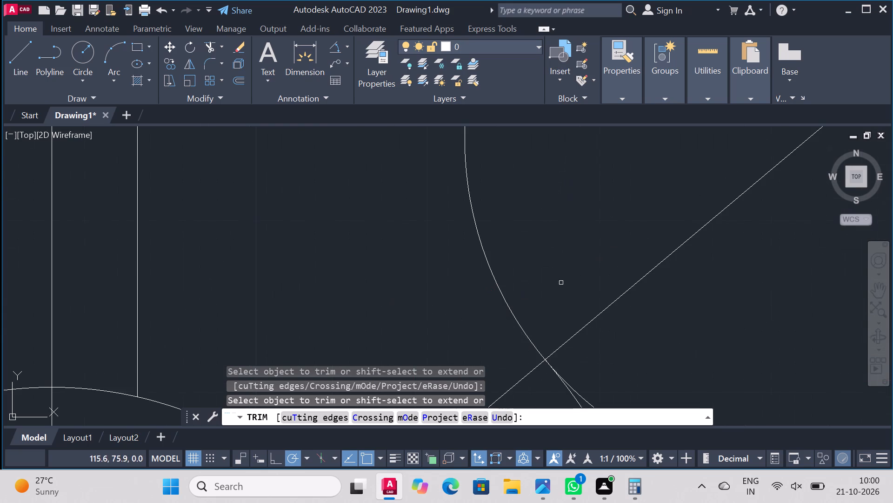
{"action": "scroll", "coordinate": [644, 262], "scroll_direction": "down", "scroll_amount": 5}
{"action": "left_click", "coordinate": [685, 274]}
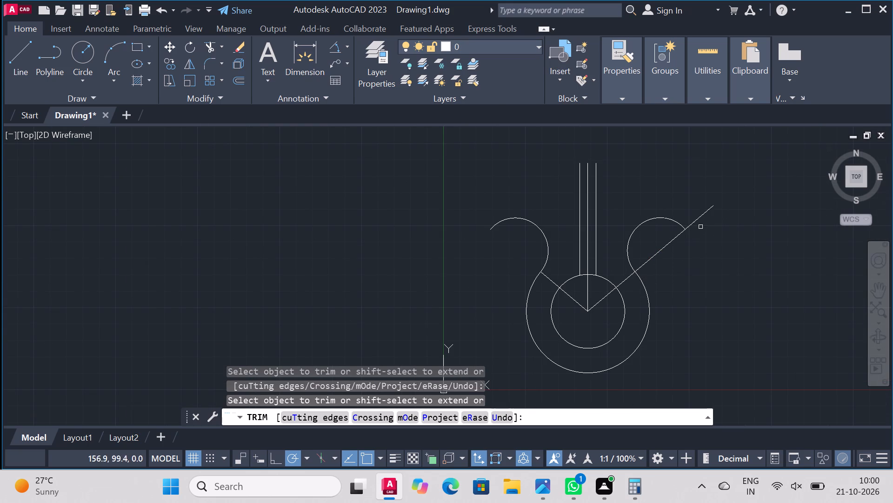
Trim away all the 40° line segments beyond the outer 75-diameter arc.
{"action": "left_click", "coordinate": [700, 218]}
{"action": "left_click", "coordinate": [667, 245]}
{"action": "left_click", "coordinate": [643, 264]}
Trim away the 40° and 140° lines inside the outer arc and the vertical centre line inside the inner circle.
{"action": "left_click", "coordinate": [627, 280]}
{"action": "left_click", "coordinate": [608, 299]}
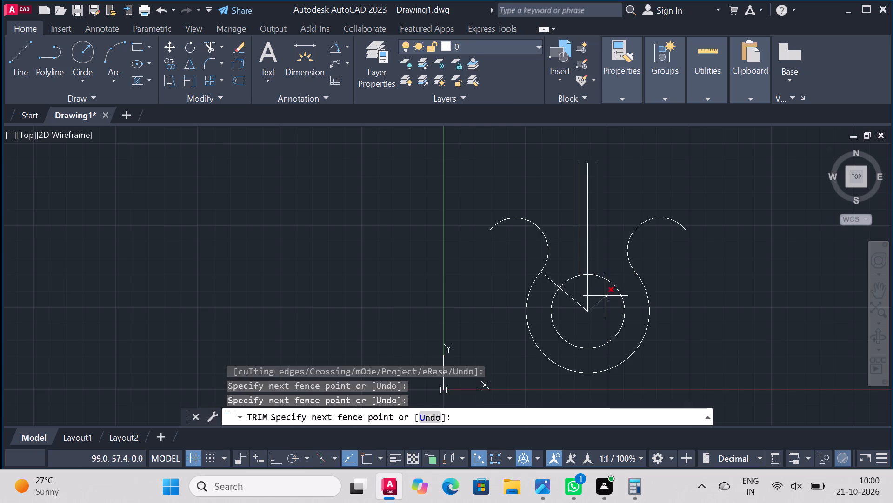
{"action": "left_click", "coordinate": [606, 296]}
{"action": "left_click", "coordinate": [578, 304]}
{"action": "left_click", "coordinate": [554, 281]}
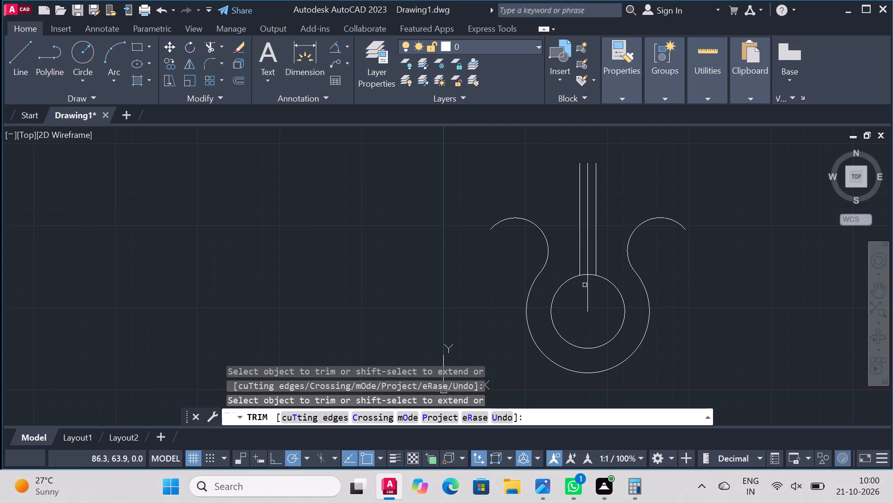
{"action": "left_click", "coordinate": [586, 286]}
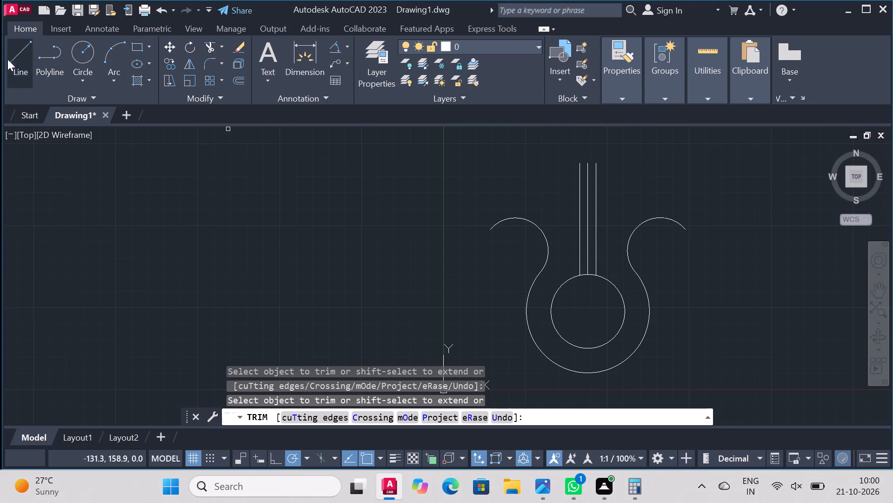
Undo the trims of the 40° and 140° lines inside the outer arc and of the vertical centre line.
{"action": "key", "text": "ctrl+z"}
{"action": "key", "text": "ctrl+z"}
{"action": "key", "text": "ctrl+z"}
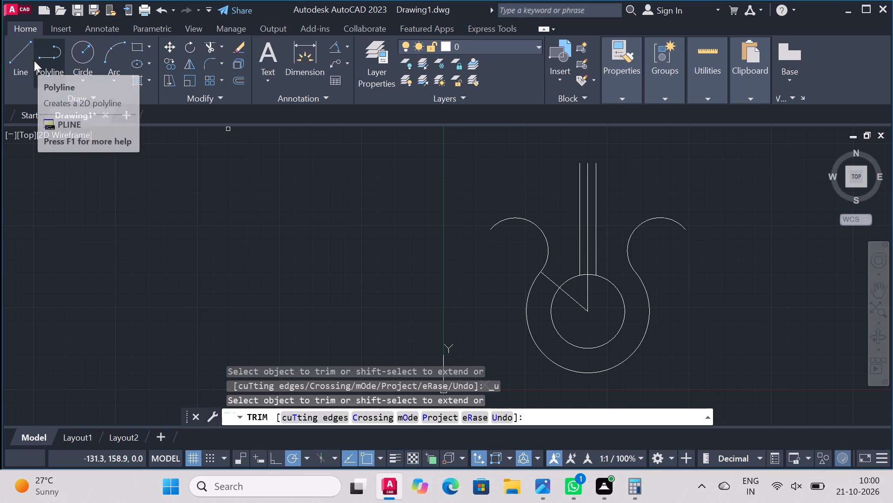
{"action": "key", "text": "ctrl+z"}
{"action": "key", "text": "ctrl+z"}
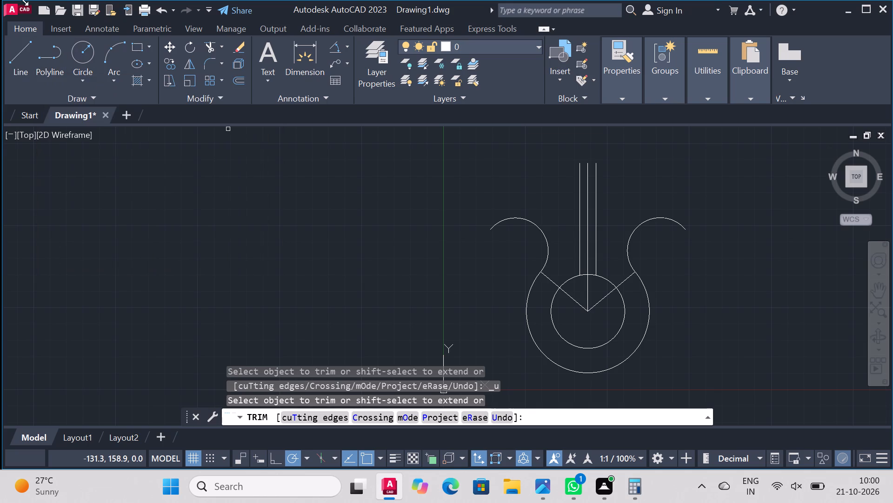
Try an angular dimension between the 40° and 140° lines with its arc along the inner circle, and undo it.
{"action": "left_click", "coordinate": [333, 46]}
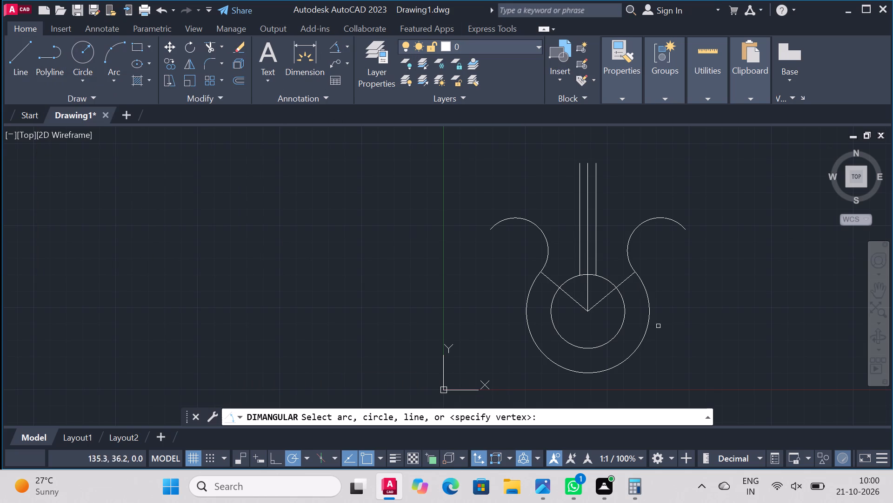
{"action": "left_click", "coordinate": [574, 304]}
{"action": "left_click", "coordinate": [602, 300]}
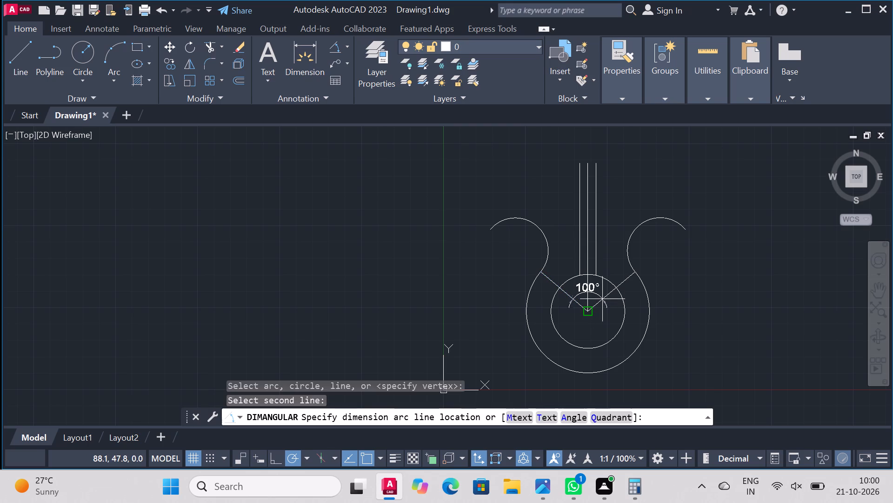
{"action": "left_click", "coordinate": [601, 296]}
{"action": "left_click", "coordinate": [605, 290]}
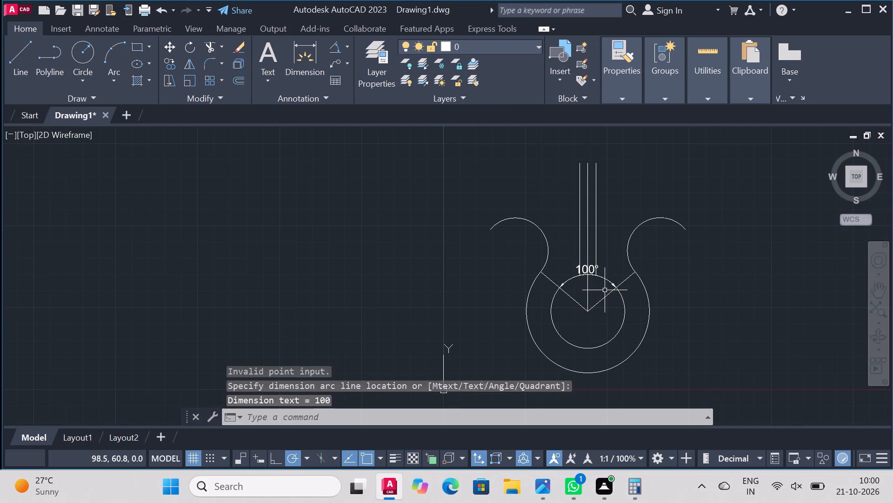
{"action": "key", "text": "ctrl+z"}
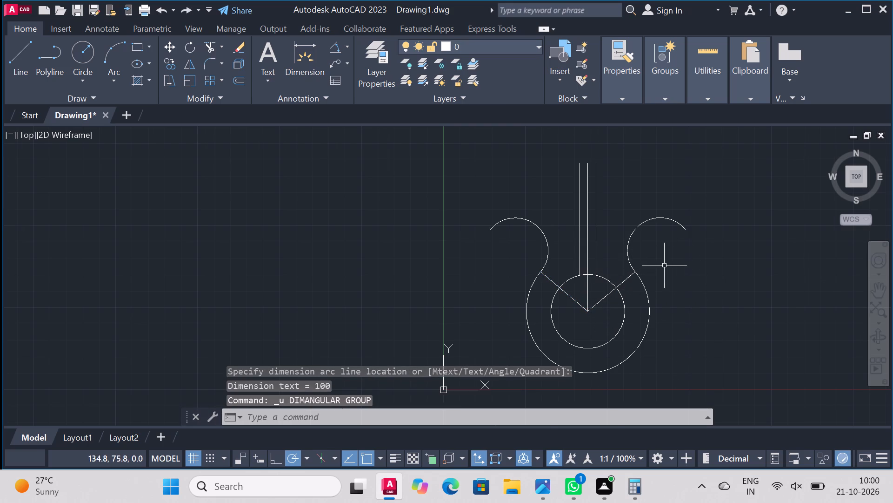
Add an angular dimension between the 40° and 140° lines, placed inside the inner circle close to the vertex.
{"action": "scroll", "coordinate": [664, 265], "scroll_direction": "up", "scroll_amount": 2}
{"action": "left_click", "coordinate": [333, 46]}
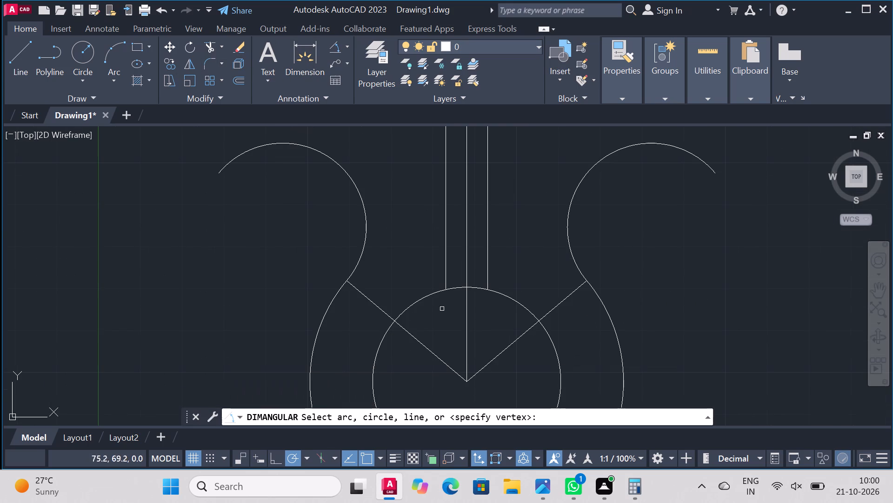
{"action": "left_click", "coordinate": [440, 359]}
{"action": "left_click", "coordinate": [493, 362]}
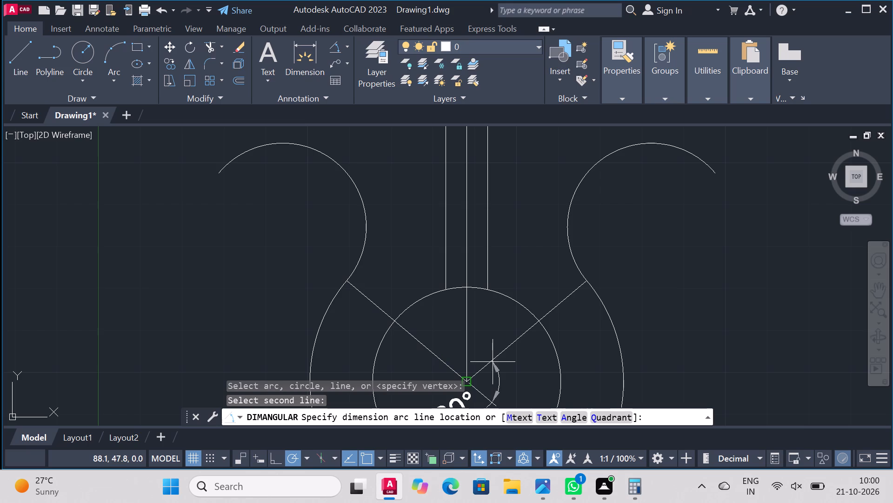
{"action": "left_click", "coordinate": [480, 341]}
Draw a vertical line 20 long from the centre of the right radius-20 arc up to its top.
{"action": "scroll", "coordinate": [623, 288], "scroll_direction": "down", "scroll_amount": 2}
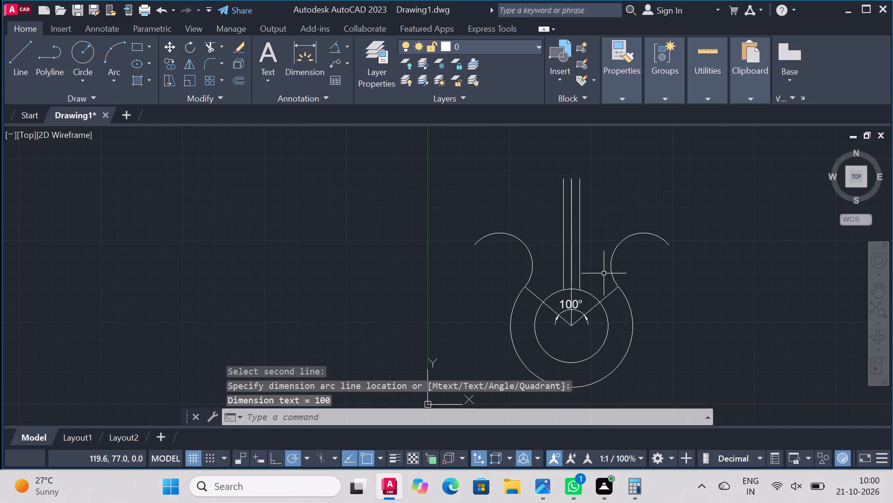
{"action": "left_click", "coordinate": [7, 64]}
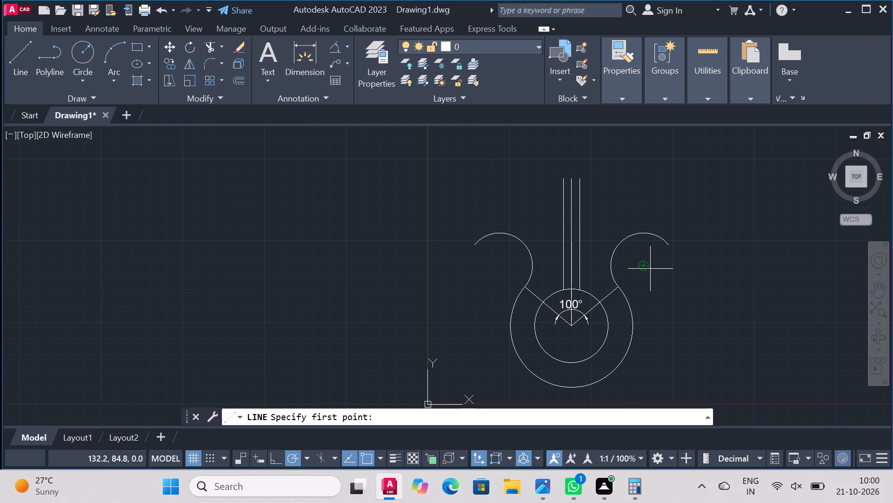
{"action": "left_click", "coordinate": [644, 266]}
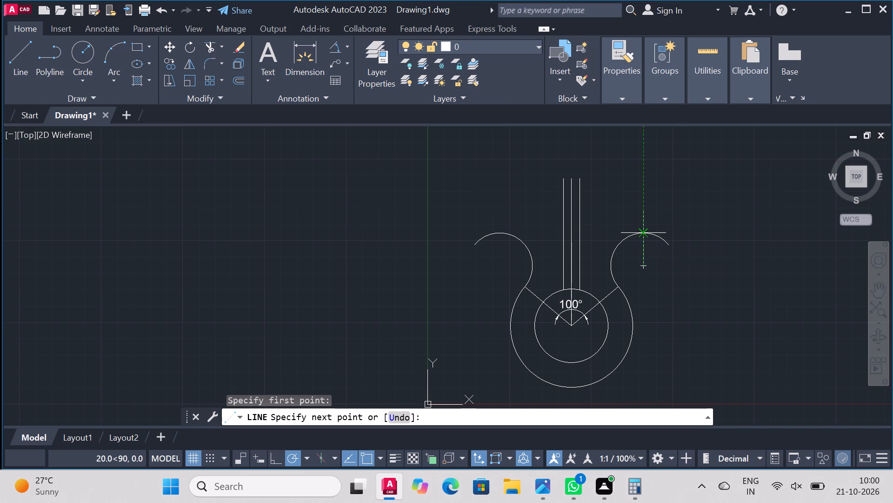
{"action": "left_click", "coordinate": [645, 235]}
{"action": "right_click", "coordinate": [645, 235]}
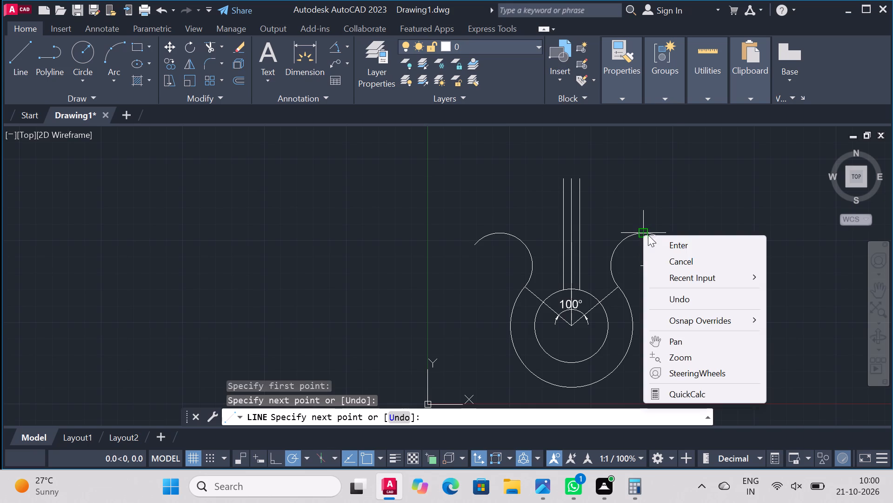
{"action": "left_click", "coordinate": [688, 246]}
Draw a vertical line 20 long from the centre of the left radius-20 arc up to its top.
{"action": "right_click", "coordinate": [670, 171]}
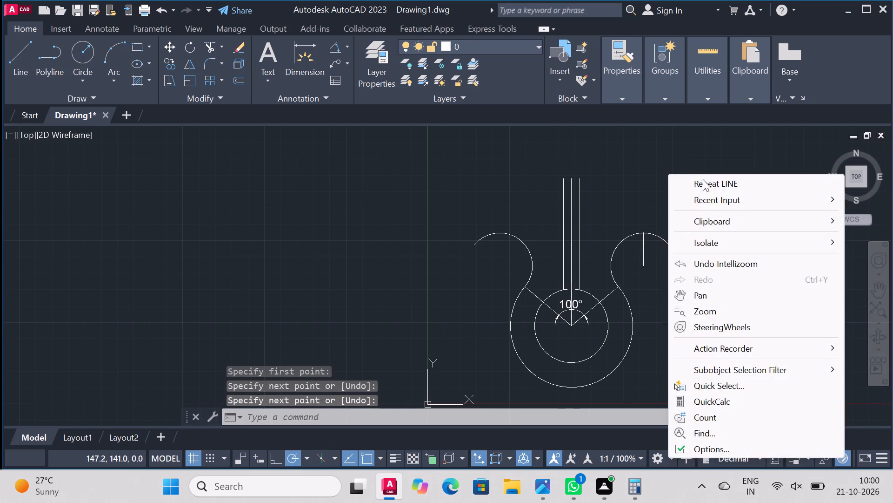
{"action": "left_click", "coordinate": [704, 180]}
{"action": "left_click", "coordinate": [502, 264]}
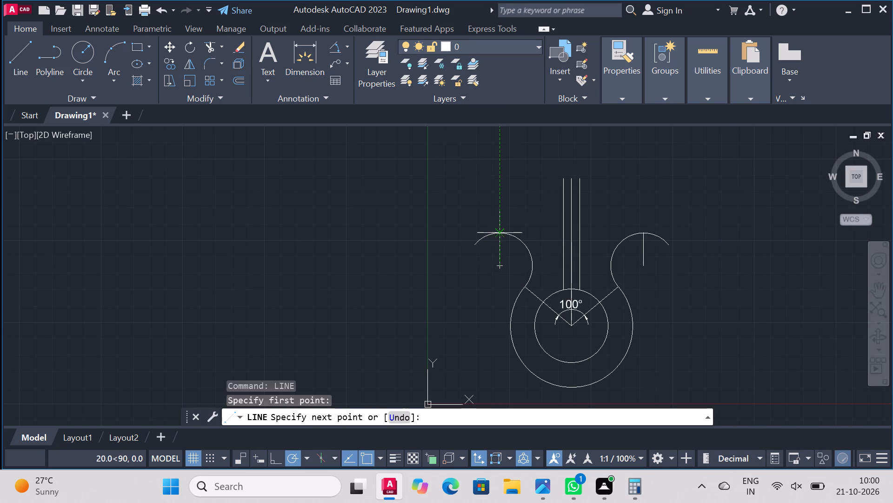
{"action": "left_click", "coordinate": [496, 233]}
{"action": "right_click", "coordinate": [496, 233]}
{"action": "left_click", "coordinate": [525, 239]}
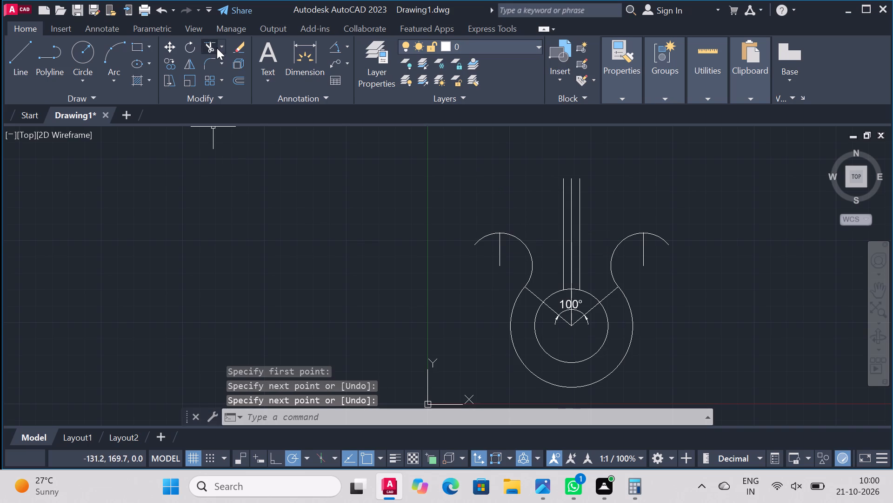
Trim both radius-20 arcs' outer portions beyond their vertical centre lines.
{"action": "left_click", "coordinate": [213, 47]}
{"action": "left_click", "coordinate": [480, 240]}
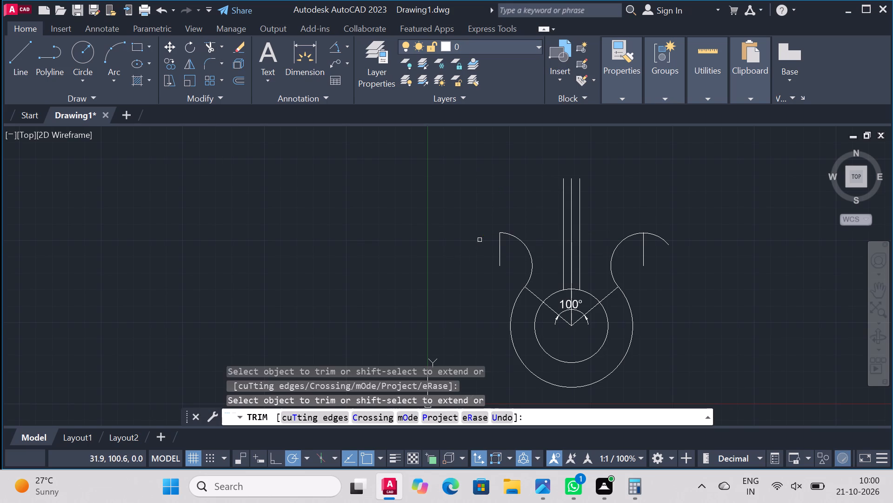
{"action": "left_click", "coordinate": [661, 239]}
{"action": "scroll", "coordinate": [679, 265], "scroll_direction": "down", "scroll_amount": 2}
{"action": "scroll", "coordinate": [680, 233], "scroll_direction": "up", "scroll_amount": 2}
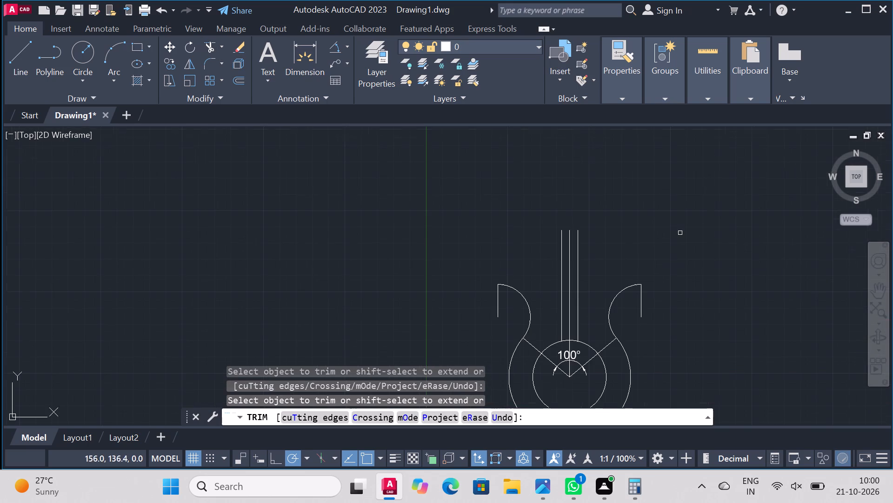
Draw a vertical line 40 long upward from the top end of the left radius-20 arc.
{"action": "left_click", "coordinate": [18, 49]}
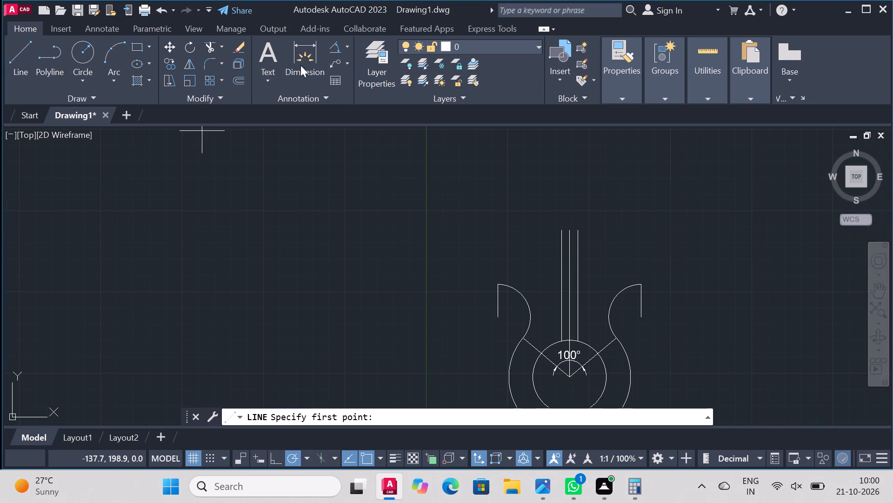
{"action": "left_click", "coordinate": [498, 283]}
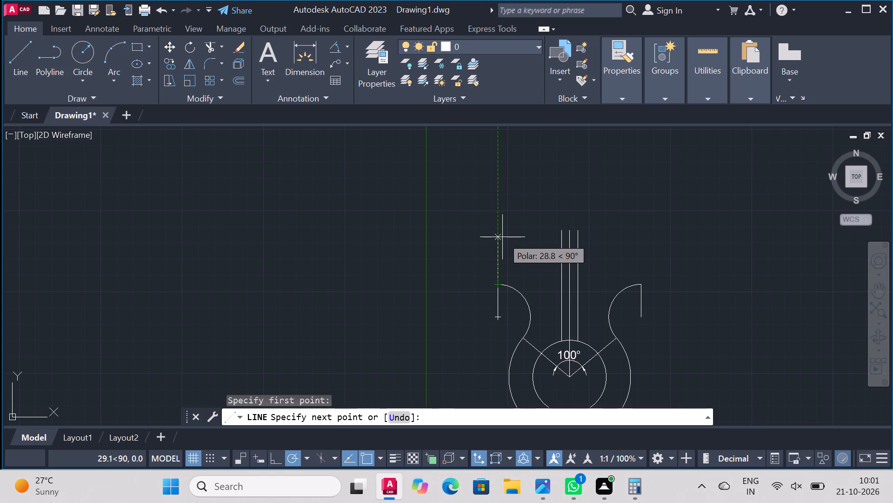
{"action": "type", "text": "40"}
{"action": "key", "text": "Return"}
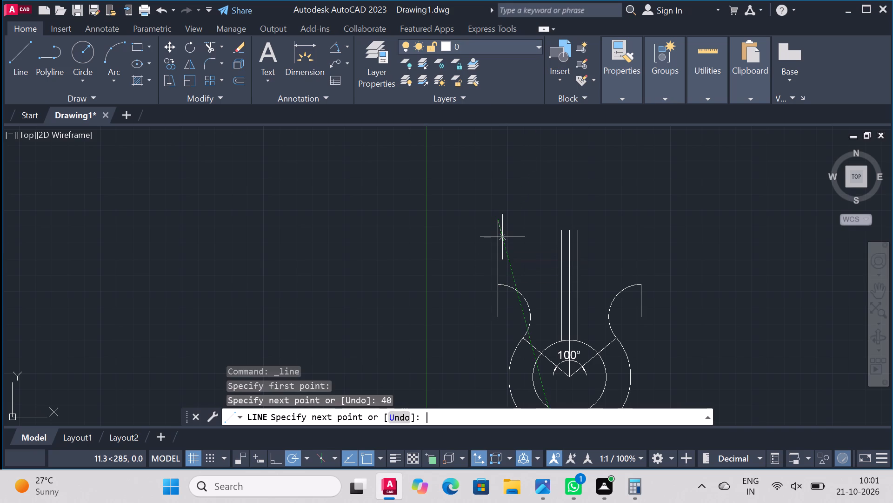
{"action": "right_click_drag", "start_coordinate": [502, 237], "coordinate": [501, 245]}
{"action": "left_click", "coordinate": [553, 260]}
Draw a vertical line 40 long upward from the top end of the right radius-20 arc.
{"action": "right_click", "coordinate": [720, 208]}
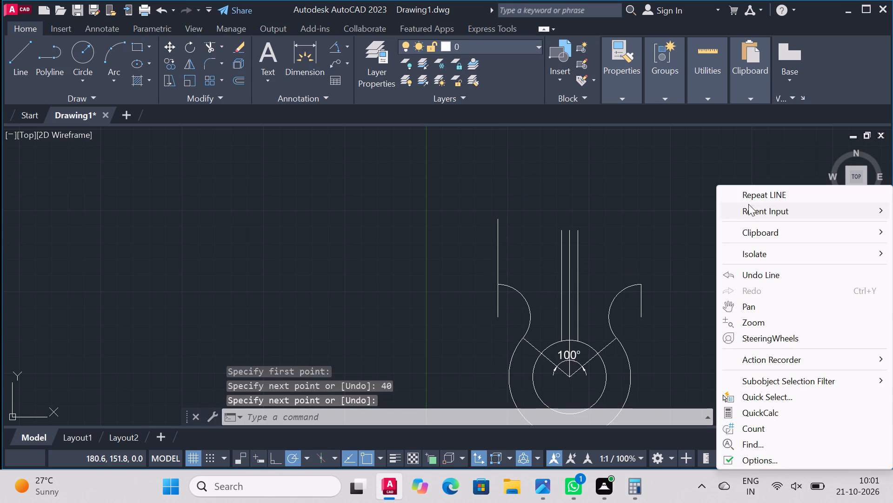
{"action": "left_click", "coordinate": [766, 194]}
{"action": "left_click", "coordinate": [637, 286]}
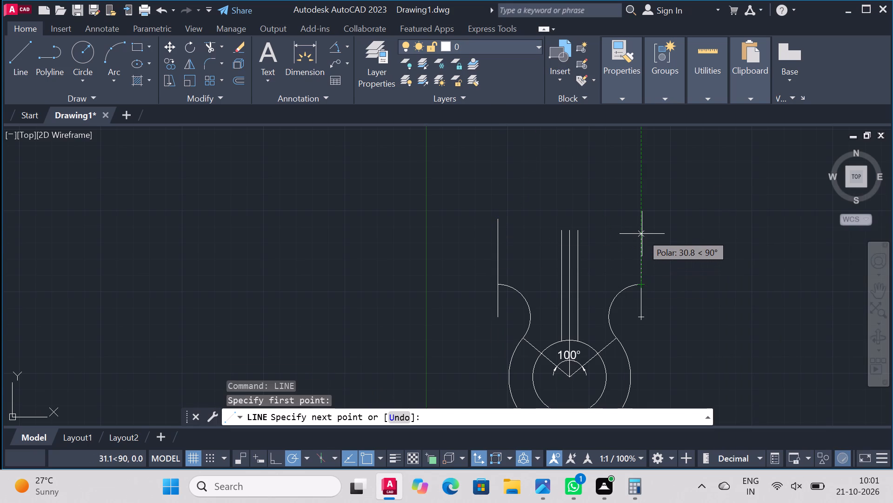
{"action": "type", "text": "40"}
{"action": "key", "text": "Return"}
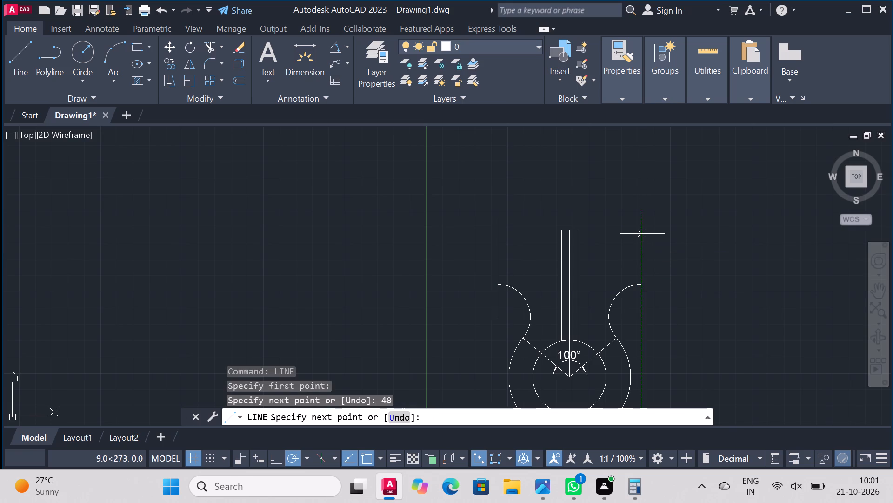
{"action": "right_click", "coordinate": [642, 234]}
{"action": "left_click", "coordinate": [700, 236]}
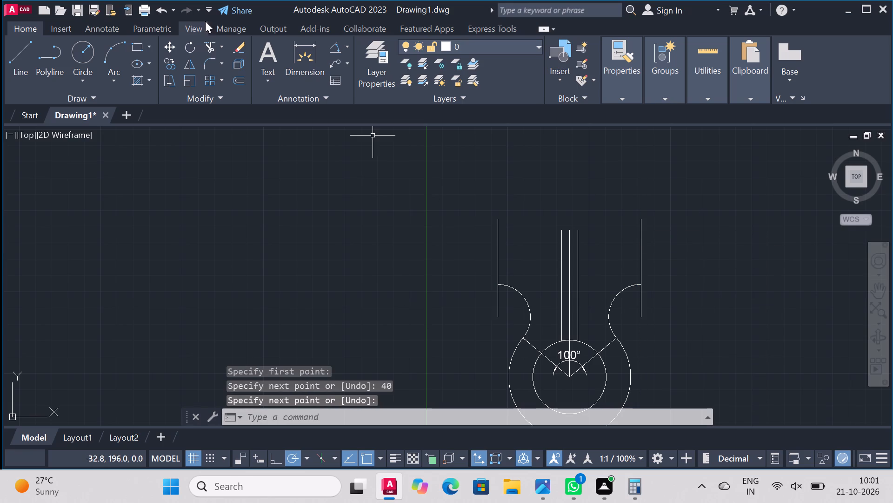
Trim away the vertical construction lines below the top ends of both radius-20 arcs.
{"action": "left_click", "coordinate": [205, 42]}
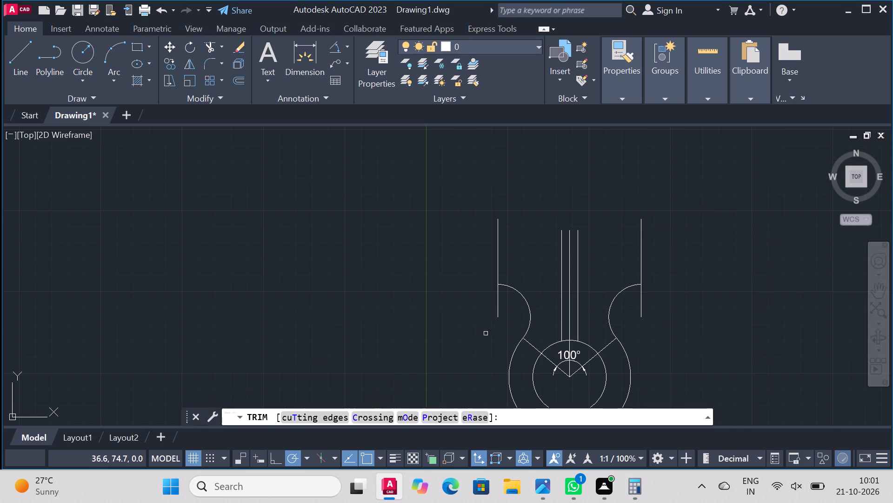
{"action": "left_click", "coordinate": [497, 303]}
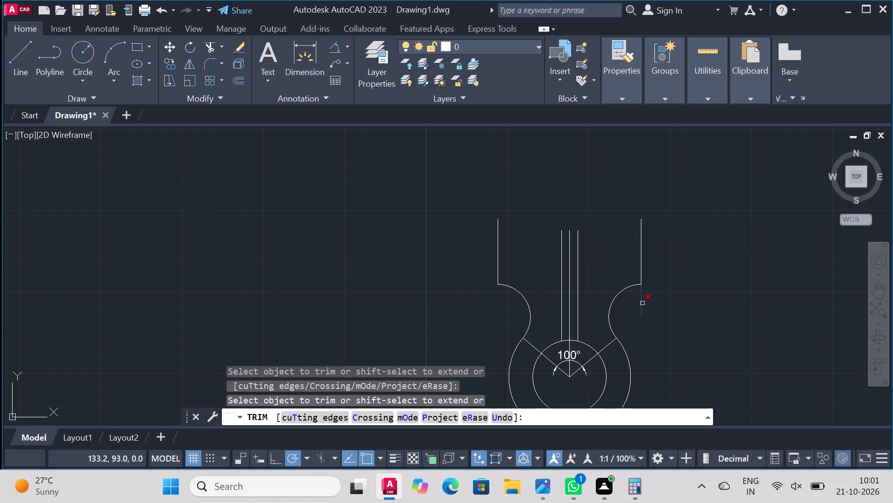
{"action": "left_click", "coordinate": [641, 302]}
{"action": "scroll", "coordinate": [692, 275], "scroll_direction": "down", "scroll_amount": 3}
{"action": "scroll", "coordinate": [702, 252], "scroll_direction": "up", "scroll_amount": 2}
{"action": "scroll", "coordinate": [631, 270], "scroll_direction": "up", "scroll_amount": 1}
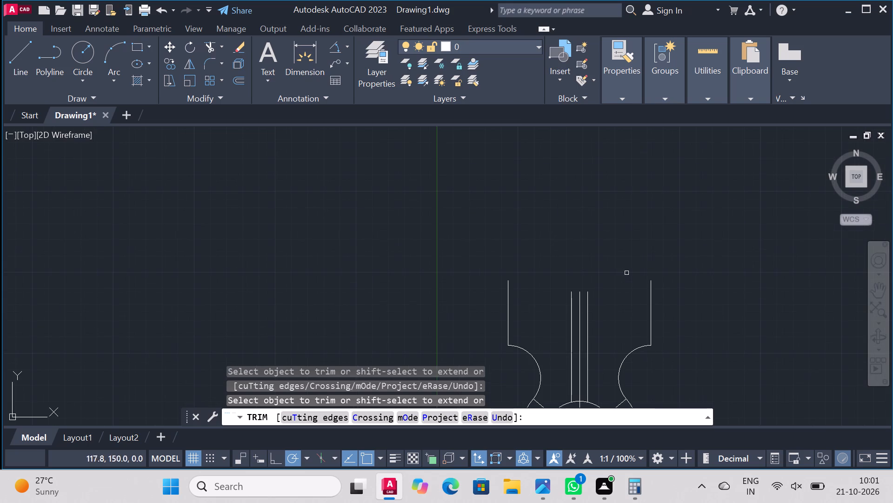
Draw a horizontal line 10 long inward from the top of the left vertical edge.
{"action": "left_click", "coordinate": [13, 63]}
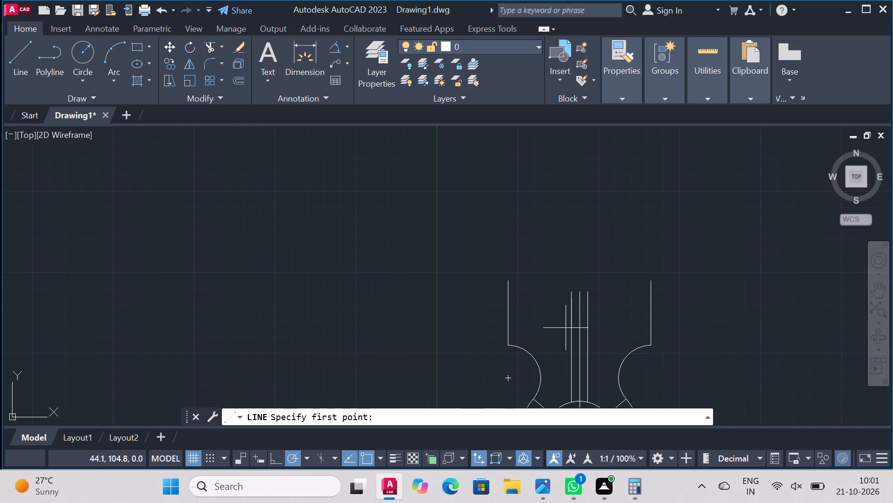
{"action": "left_click", "coordinate": [508, 279]}
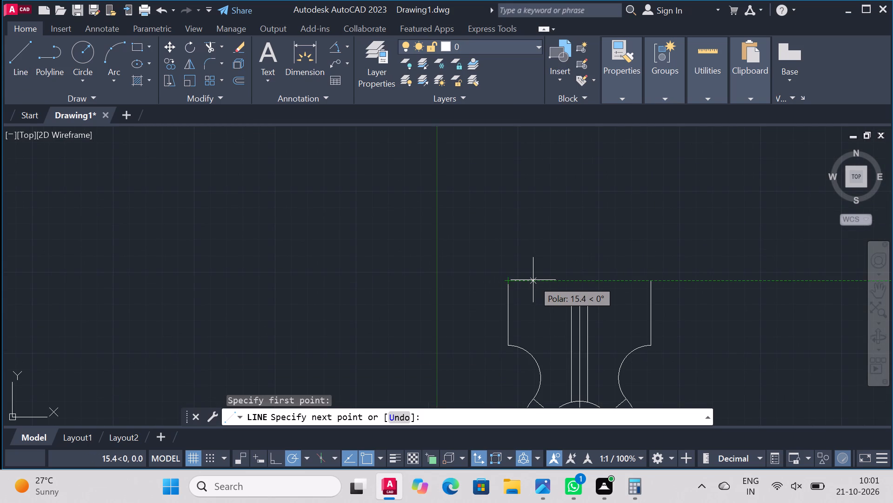
{"action": "type", "text": "10"}
{"action": "key", "text": "Return"}
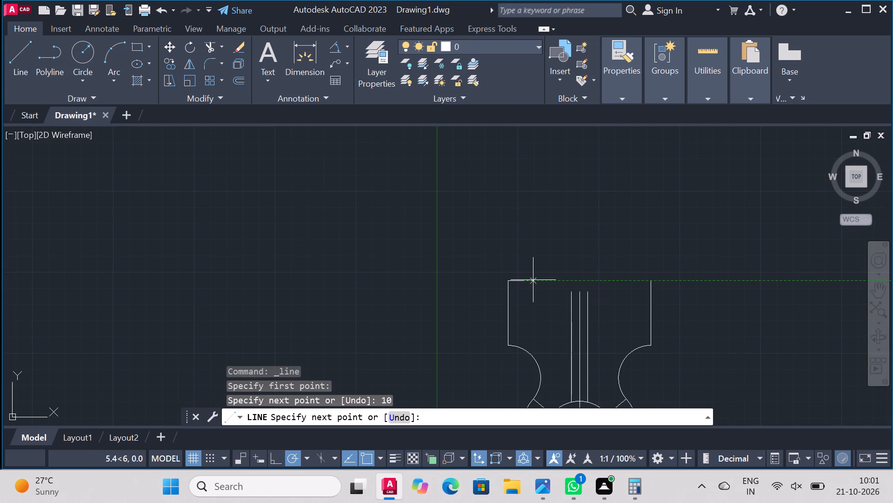
{"action": "right_click", "coordinate": [533, 280]}
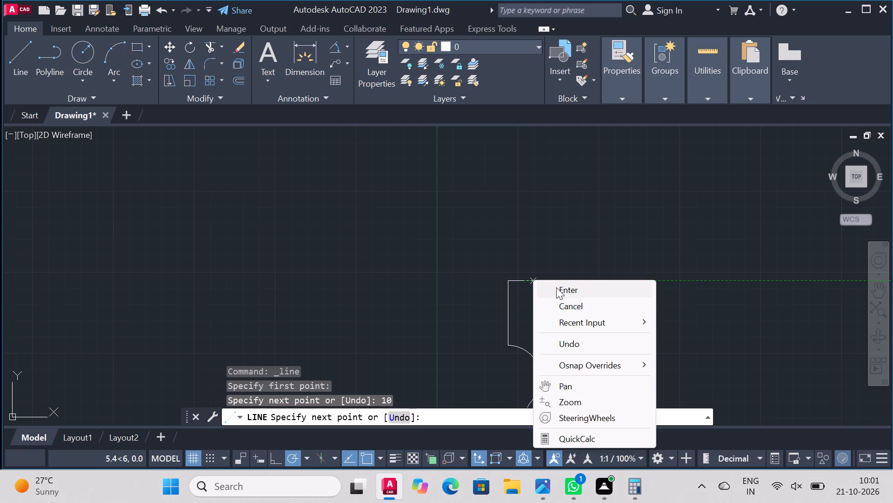
{"action": "left_click", "coordinate": [556, 287]}
Draw a horizontal line 10 long inward from the top of the right vertical edge.
{"action": "right_click", "coordinate": [674, 187]}
{"action": "left_click", "coordinate": [737, 195]}
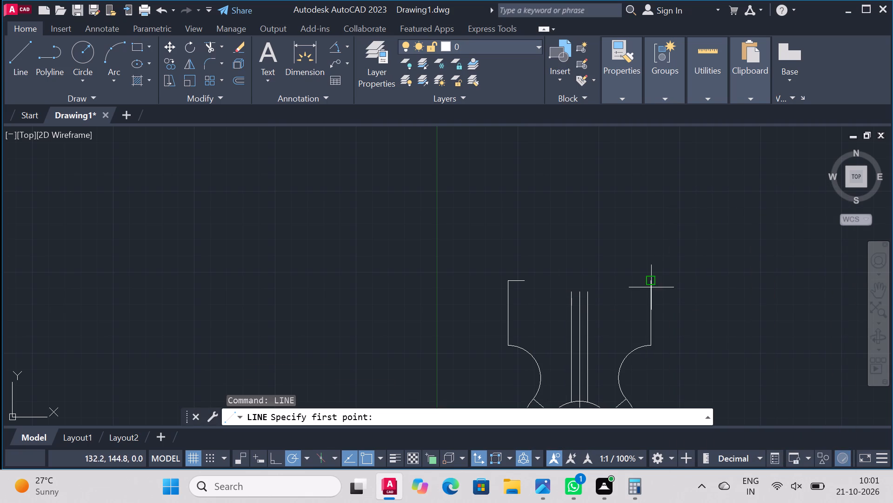
{"action": "left_click", "coordinate": [651, 280]}
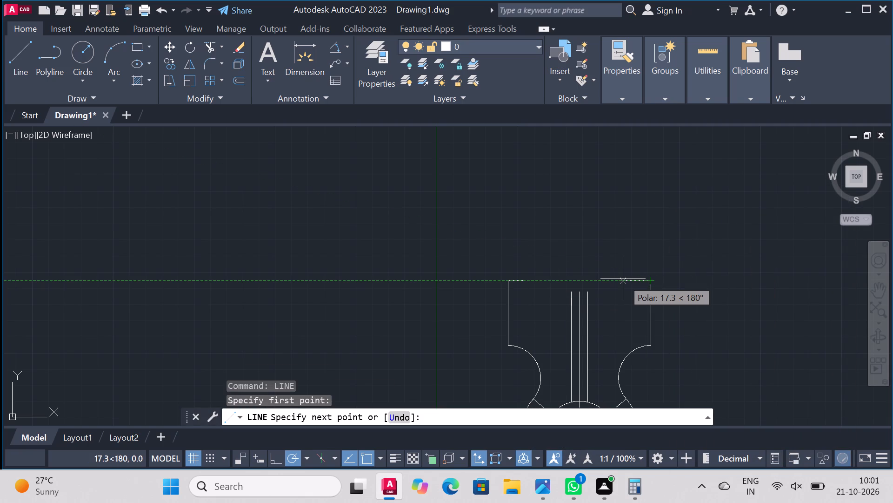
{"action": "type", "text": "10"}
{"action": "key", "text": "Return"}
{"action": "right_click", "coordinate": [623, 279]}
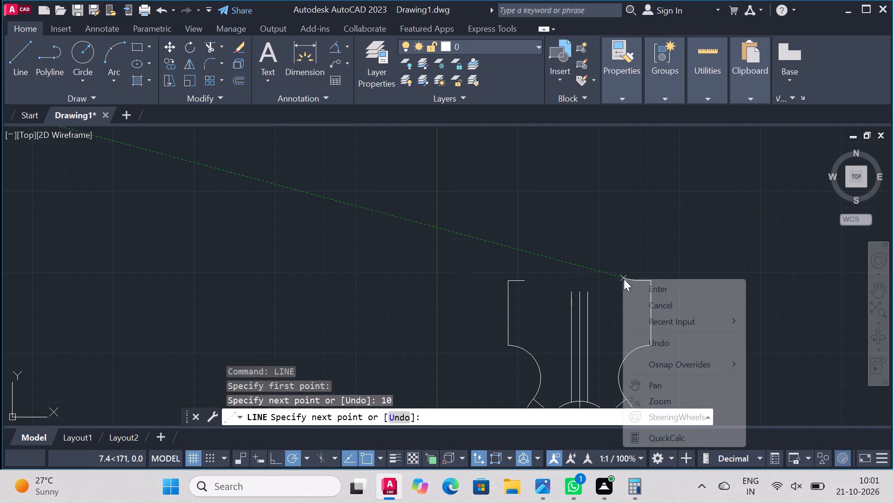
{"action": "left_click", "coordinate": [668, 289]}
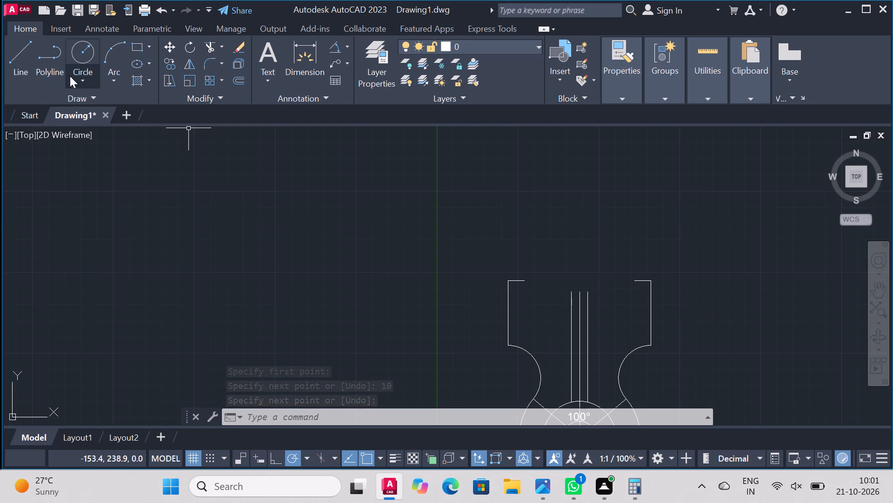
Draw a line 20 down from the left edge's top corner and continue it horizontally across to the right edge.
{"action": "left_click", "coordinate": [24, 62]}
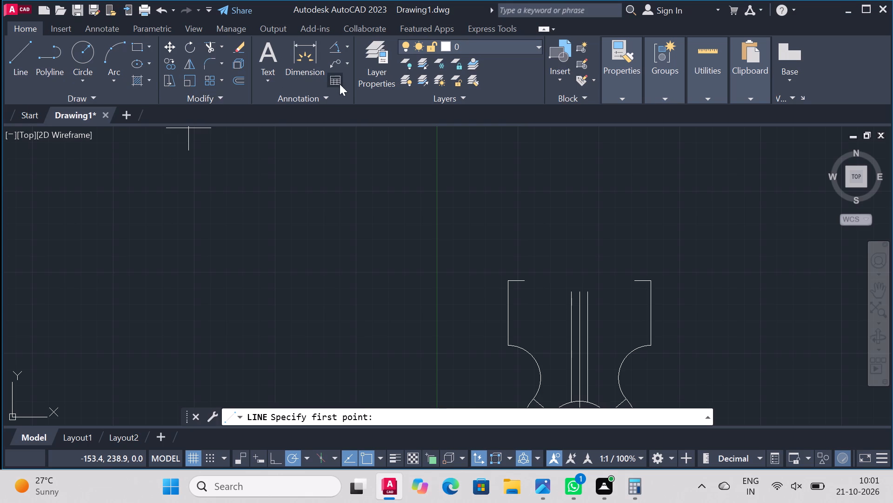
{"action": "left_click", "coordinate": [508, 282]}
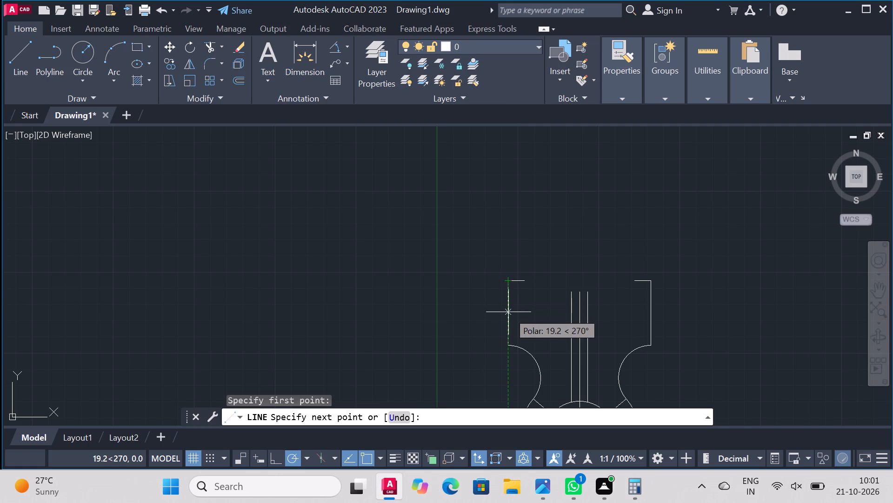
{"action": "type", "text": "20"}
{"action": "key", "text": "Return"}
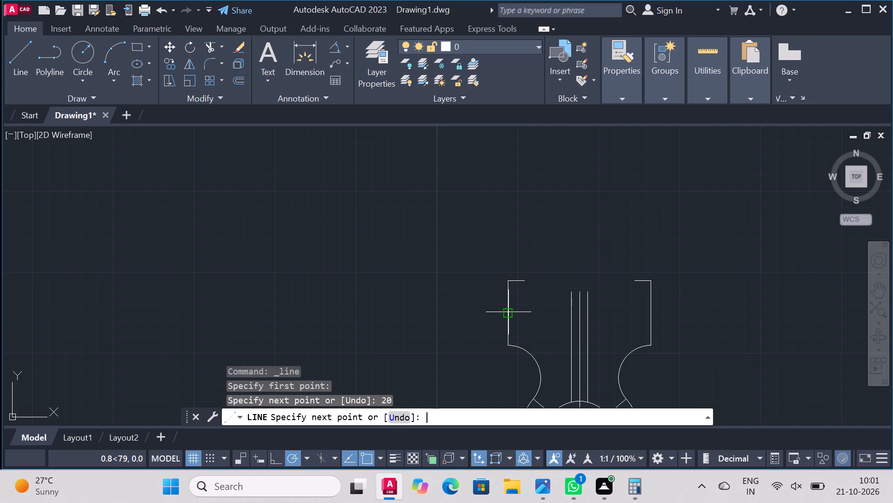
{"action": "left_click", "coordinate": [651, 313]}
{"action": "right_click", "coordinate": [651, 313]}
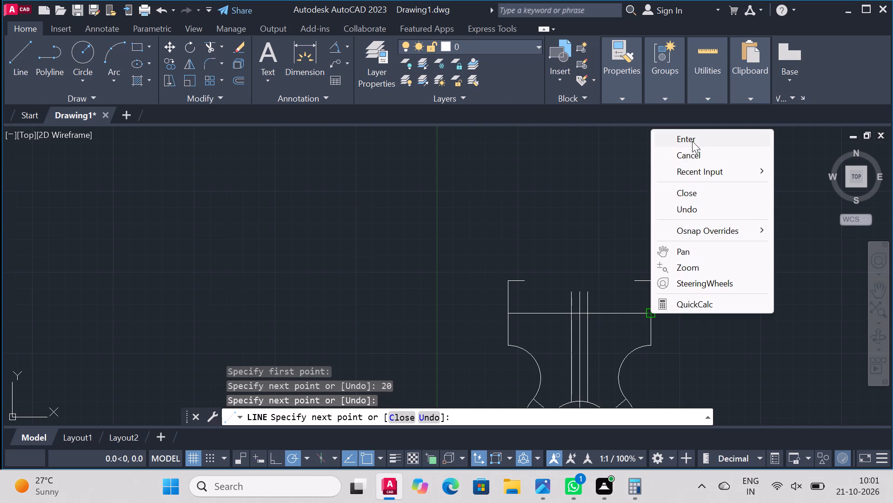
{"action": "left_click", "coordinate": [692, 141]}
Trim the overlapping vertical on the left edge and the horizontal crossline's portions outside the outer central lines.
{"action": "left_click", "coordinate": [207, 47]}
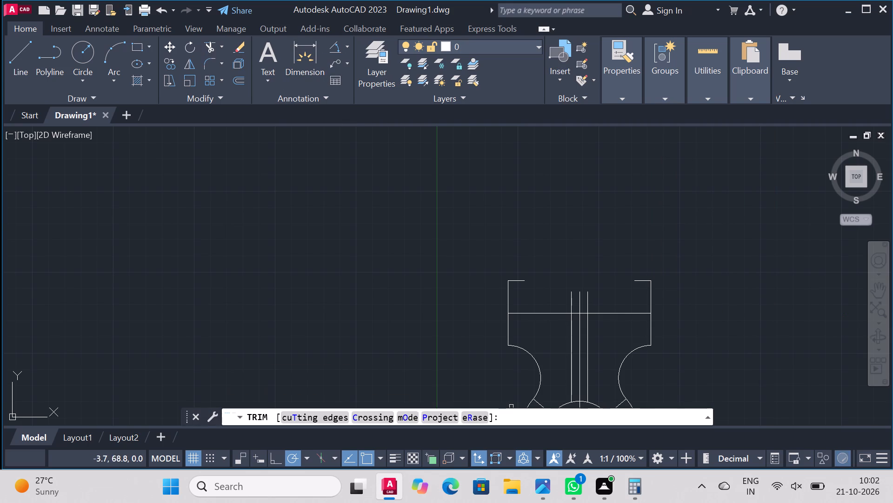
{"action": "left_click", "coordinate": [507, 296]}
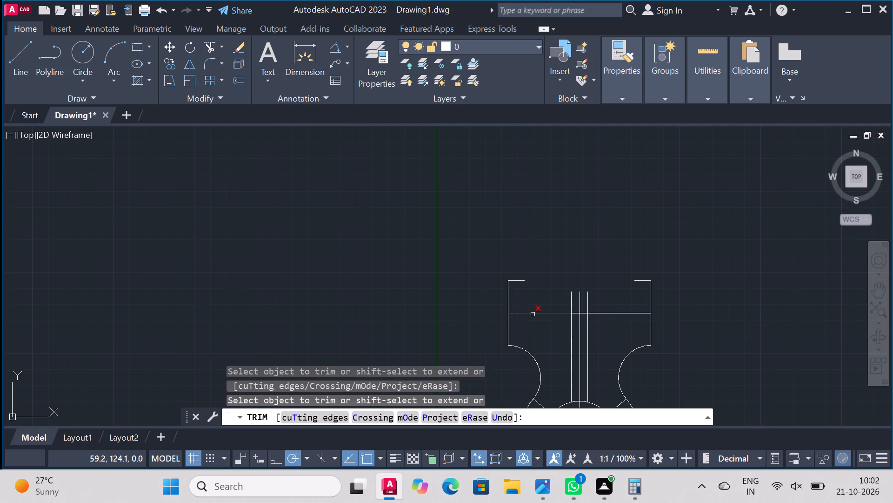
{"action": "left_click", "coordinate": [533, 314]}
{"action": "left_click", "coordinate": [635, 313]}
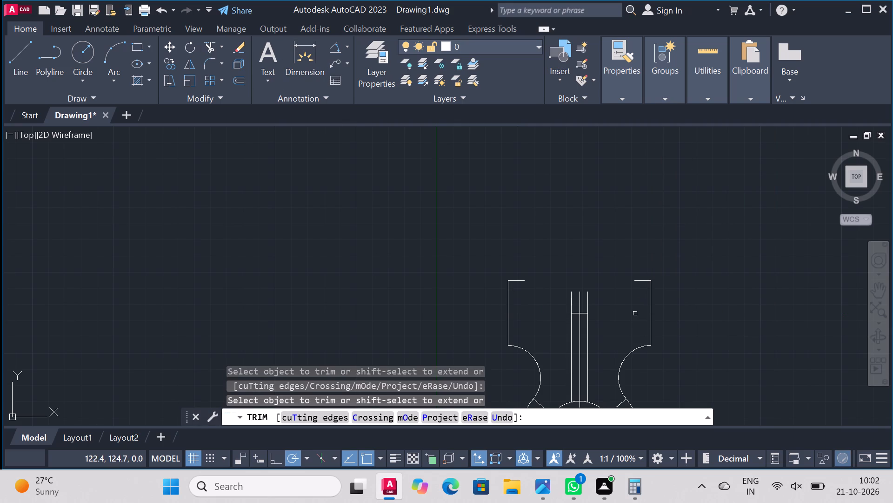
Draw a sloping line from the short crossline's right end to the inner end of the right 10-long top edge.
{"action": "left_click", "coordinate": [21, 53]}
{"action": "scroll", "coordinate": [607, 319], "scroll_direction": "up", "scroll_amount": 2}
{"action": "left_click", "coordinate": [557, 301]}
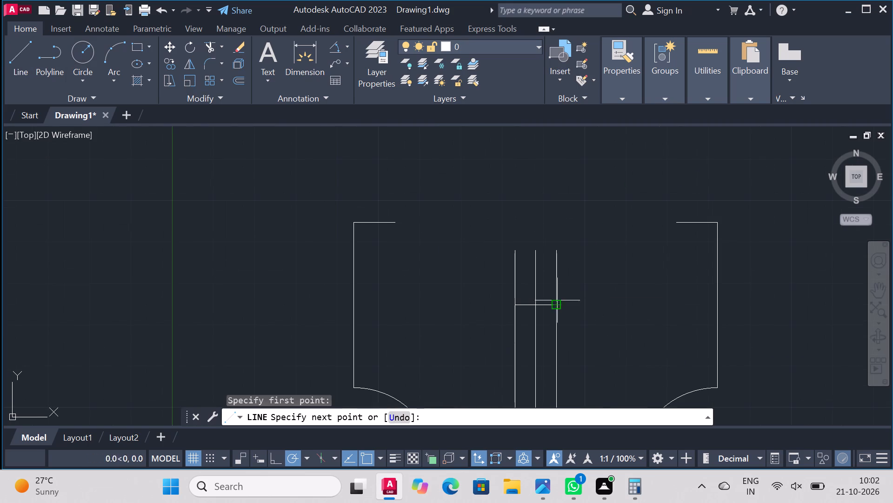
{"action": "left_click", "coordinate": [674, 225]}
{"action": "right_click", "coordinate": [674, 225]}
{"action": "left_click", "coordinate": [715, 231]}
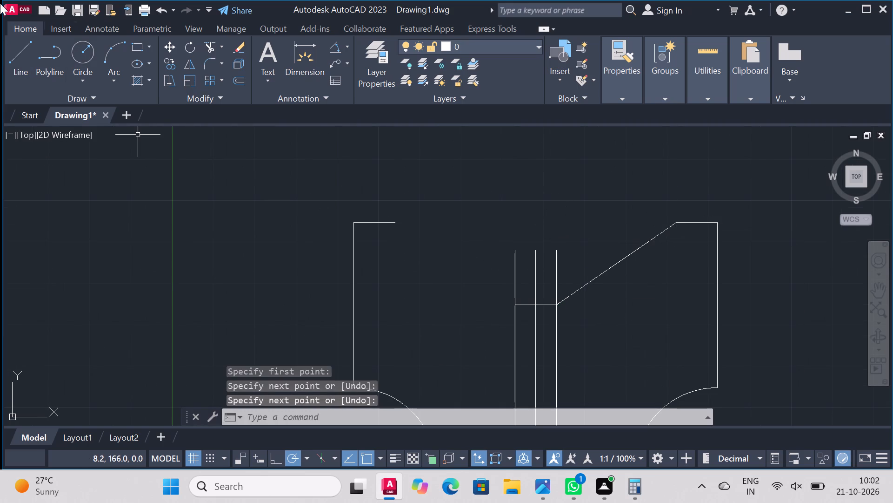
Draw a sloping line from the short crossline's left end to the inner end of the left 10-long top edge.
{"action": "left_click", "coordinate": [12, 53]}
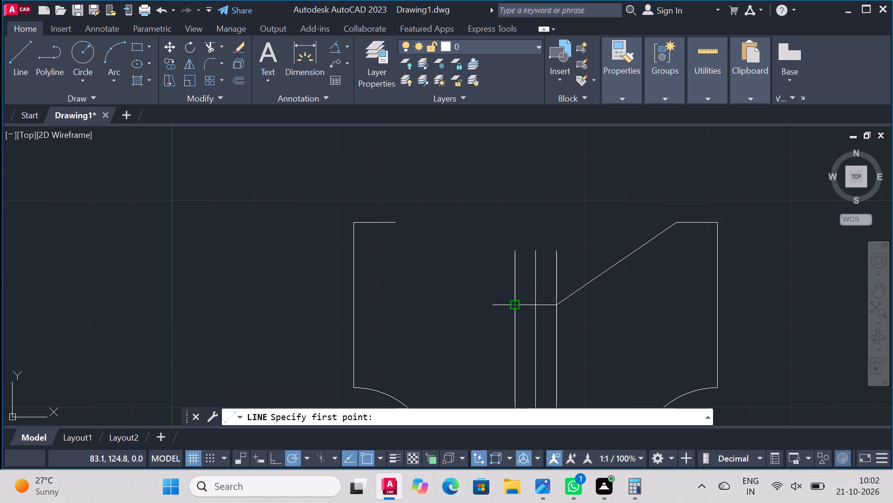
{"action": "left_click", "coordinate": [516, 306]}
{"action": "left_click", "coordinate": [391, 225]}
{"action": "right_click", "coordinate": [391, 225]}
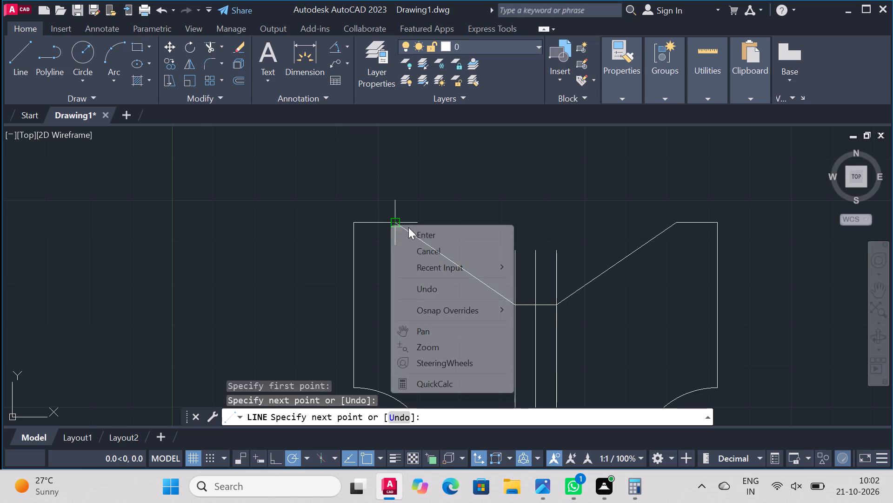
{"action": "left_click", "coordinate": [443, 232]}
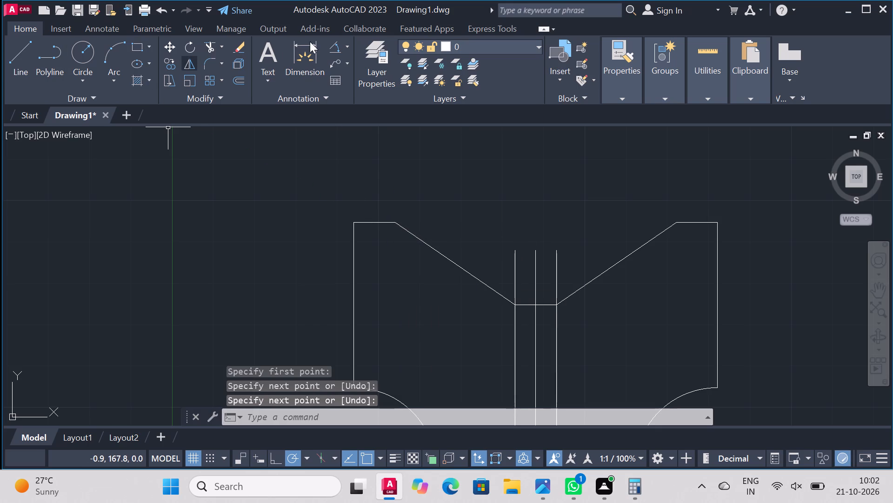
Trim the three central vertical lines' ends above the short crossline.
{"action": "left_click", "coordinate": [212, 43]}
{"action": "left_click_drag", "start_coordinate": [493, 264], "coordinate": [571, 266]}
{"action": "scroll", "coordinate": [526, 248], "scroll_direction": "down", "scroll_amount": 2}
{"action": "scroll", "coordinate": [549, 251], "scroll_direction": "up", "scroll_amount": 1}
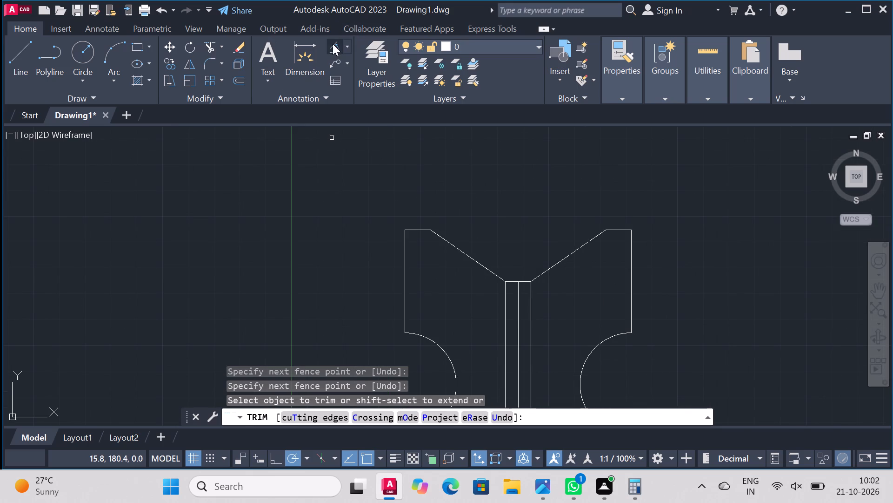
Check the angle between the two sloping V-notch lines with an angular dimension, without placing it.
{"action": "left_click", "coordinate": [333, 44]}
{"action": "left_click", "coordinate": [480, 265]}
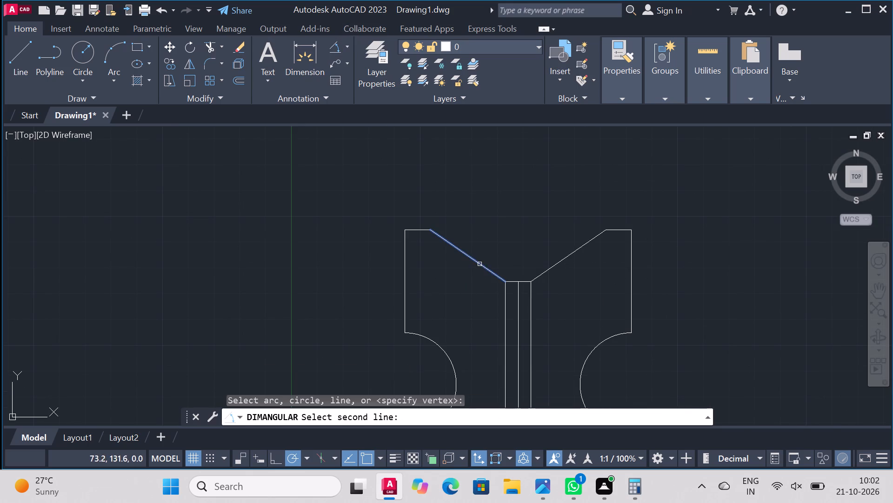
{"action": "left_click", "coordinate": [547, 271]}
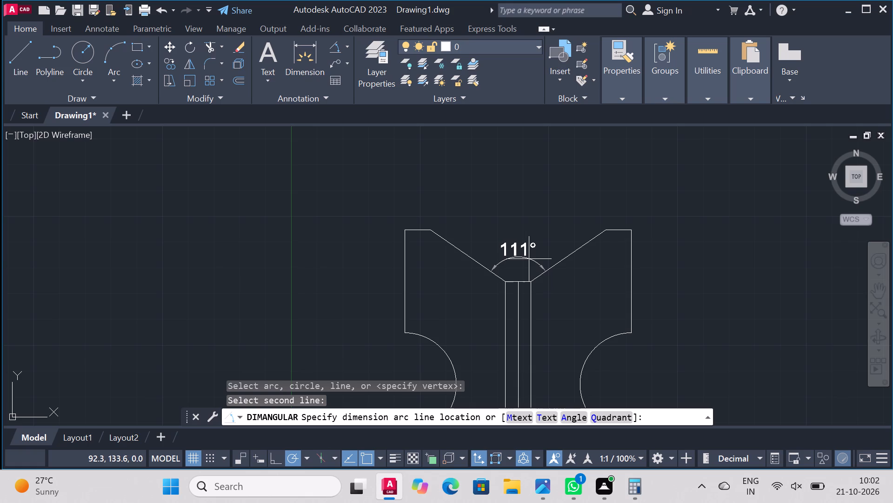
{"action": "key", "text": "Escape"}
Erase the two outer central vertical lines on either side of the centre line, keeping the centre line.
{"action": "scroll", "coordinate": [507, 212], "scroll_direction": "down", "scroll_amount": 2}
{"action": "scroll", "coordinate": [527, 345], "scroll_direction": "up", "scroll_amount": 2}
{"action": "scroll", "coordinate": [556, 197], "scroll_direction": "down", "scroll_amount": 1}
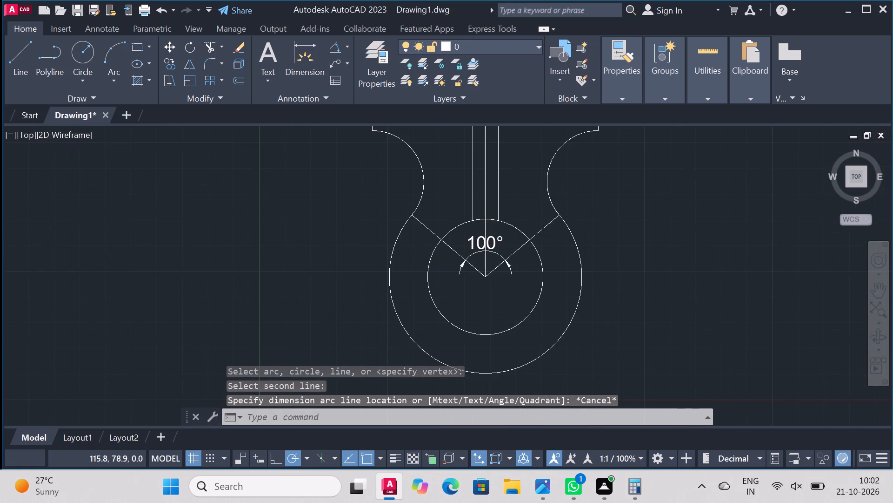
{"action": "scroll", "coordinate": [556, 197], "scroll_direction": "down", "scroll_amount": 1}
{"action": "scroll", "coordinate": [559, 112], "scroll_direction": "up", "scroll_amount": 5}
{"action": "scroll", "coordinate": [525, 170], "scroll_direction": "down", "scroll_amount": 3}
{"action": "scroll", "coordinate": [540, 139], "scroll_direction": "up", "scroll_amount": 4}
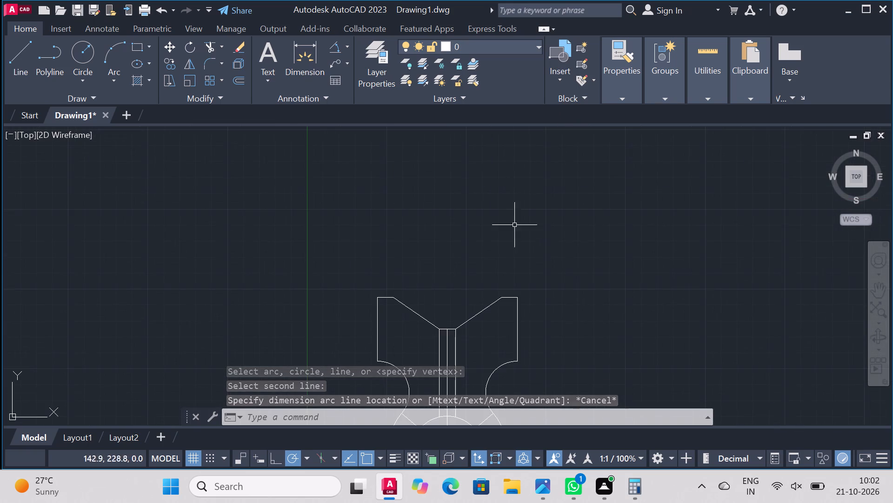
{"action": "scroll", "coordinate": [481, 277], "scroll_direction": "down", "scroll_amount": 3}
{"action": "scroll", "coordinate": [488, 305], "scroll_direction": "up", "scroll_amount": 3}
{"action": "scroll", "coordinate": [430, 298], "scroll_direction": "up", "scroll_amount": 2}
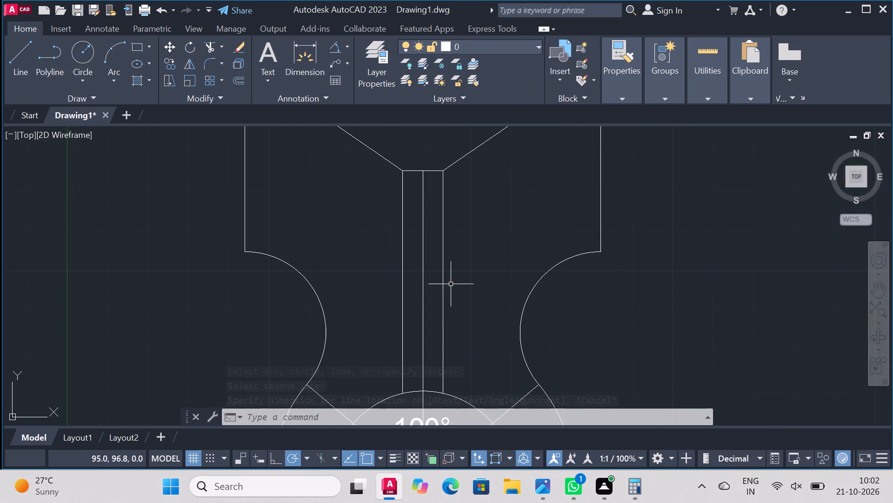
{"action": "left_click", "coordinate": [444, 288]}
{"action": "key", "text": "Delete"}
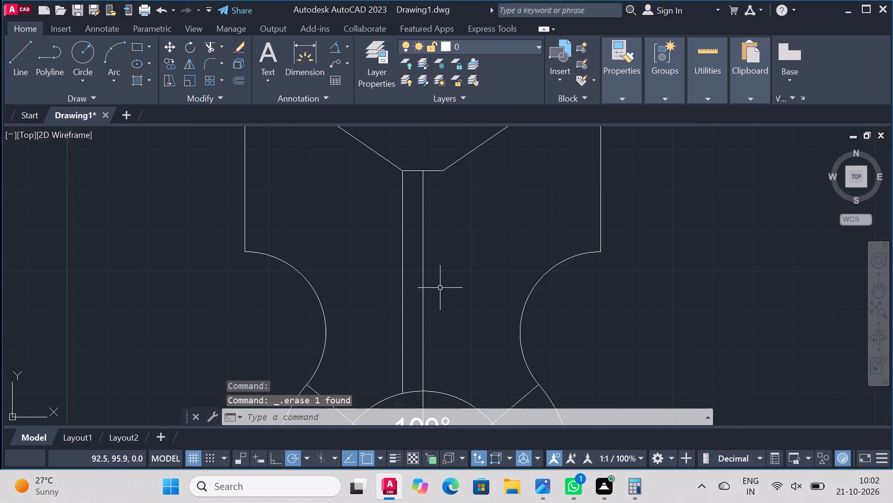
{"action": "left_click", "coordinate": [402, 276]}
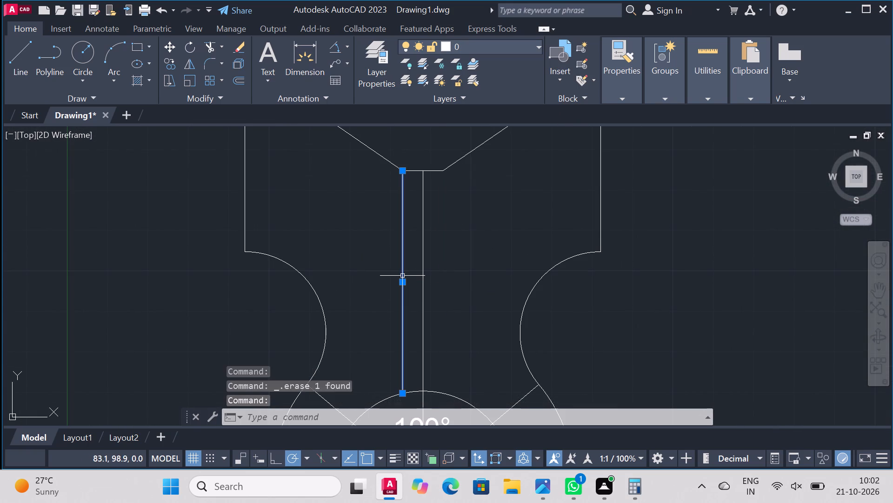
{"action": "key", "text": "Delete"}
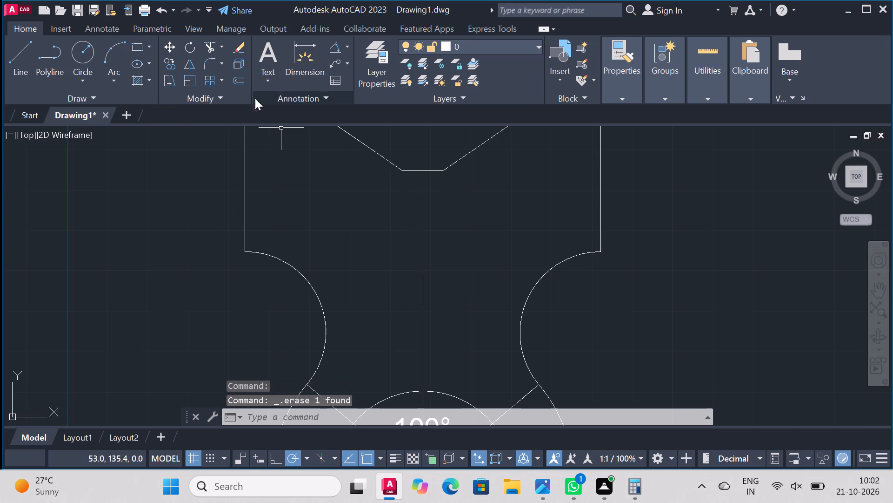
Offset the vertical centre line by 10 to both its right and left sides.
{"action": "left_click", "coordinate": [236, 73]}
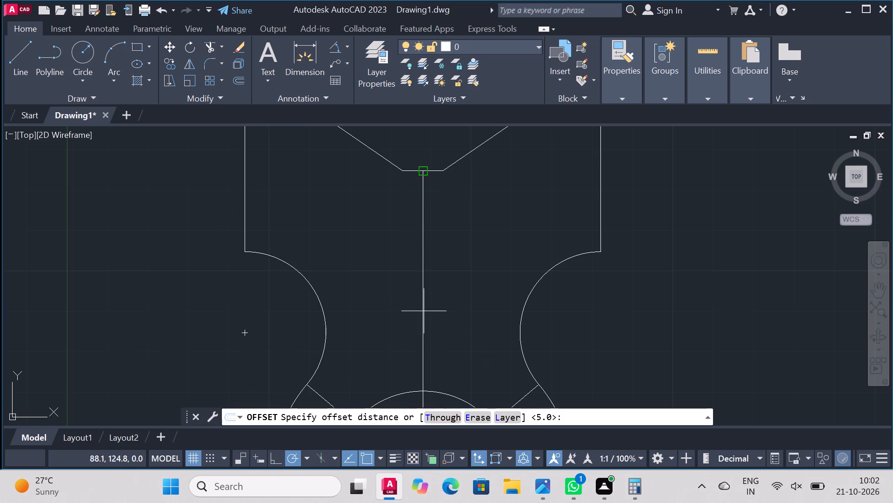
{"action": "scroll", "coordinate": [436, 306], "scroll_direction": "down", "scroll_amount": 1}
{"action": "type", "text": "10"}
{"action": "key", "text": "Return"}
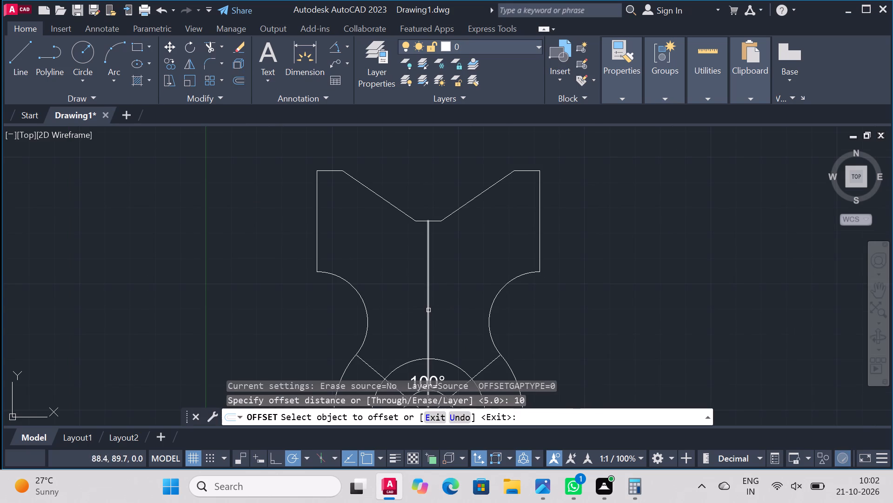
{"action": "left_click", "coordinate": [428, 310]}
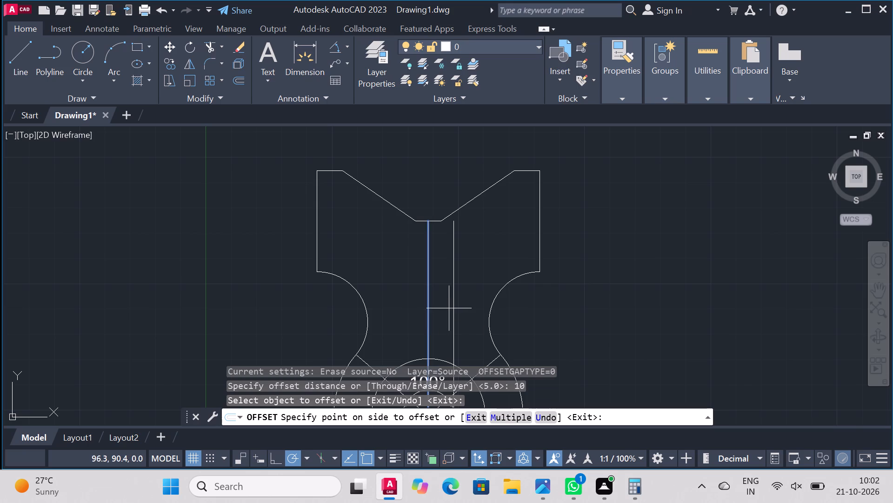
{"action": "left_click", "coordinate": [449, 308]}
{"action": "left_click", "coordinate": [426, 308]}
{"action": "left_click", "coordinate": [428, 306]}
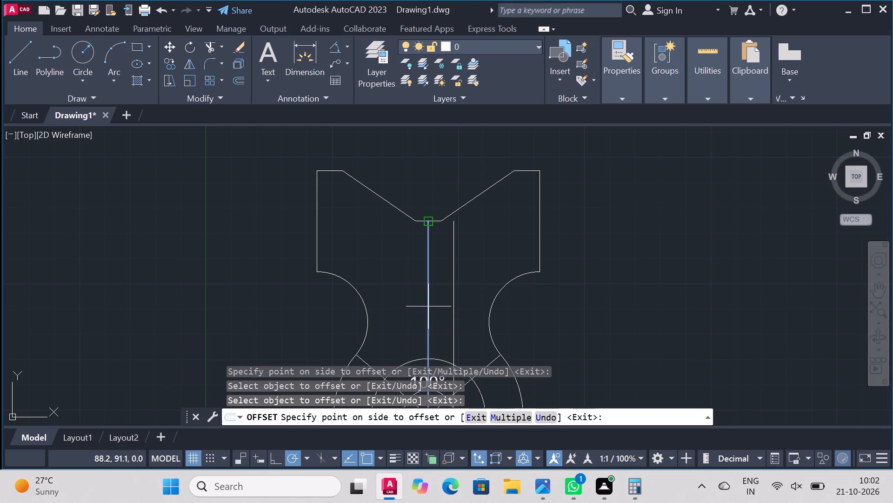
{"action": "left_click", "coordinate": [400, 309]}
{"action": "right_click", "coordinate": [698, 233]}
{"action": "left_click", "coordinate": [733, 242]}
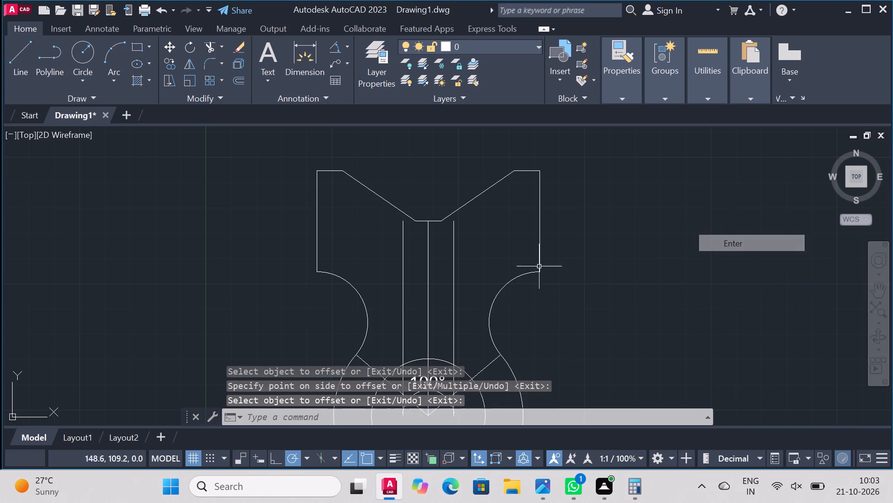
Draw short vertical lines upward from the top ends of both offset lines, past the sloping notch lines.
{"action": "scroll", "coordinate": [517, 268], "scroll_direction": "down", "scroll_amount": 2}
{"action": "scroll", "coordinate": [518, 268], "scroll_direction": "up", "scroll_amount": 3}
{"action": "left_click", "coordinate": [13, 49]}
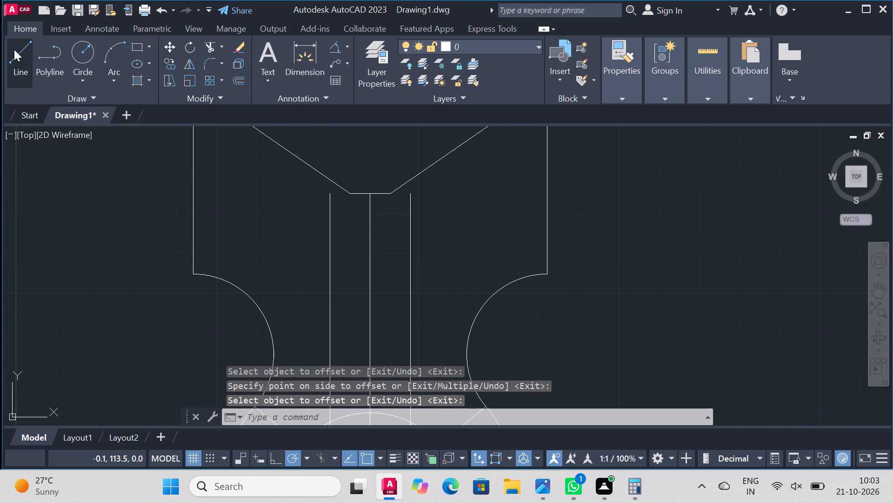
{"action": "scroll", "coordinate": [493, 257], "scroll_direction": "down", "scroll_amount": 3}
{"action": "scroll", "coordinate": [493, 193], "scroll_direction": "up", "scroll_amount": 3}
{"action": "scroll", "coordinate": [440, 341], "scroll_direction": "down", "scroll_amount": 2}
{"action": "scroll", "coordinate": [435, 343], "scroll_direction": "up", "scroll_amount": 2}
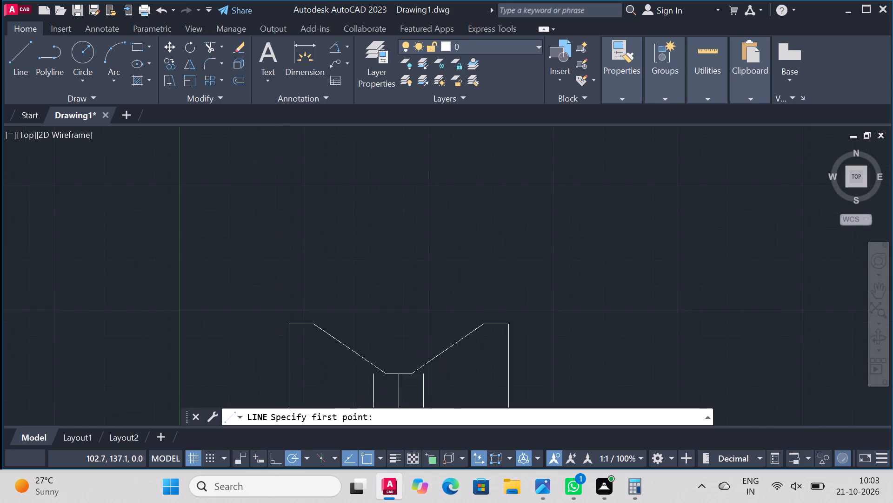
{"action": "scroll", "coordinate": [446, 326], "scroll_direction": "down", "scroll_amount": 2}
{"action": "scroll", "coordinate": [451, 346], "scroll_direction": "up", "scroll_amount": 2}
{"action": "scroll", "coordinate": [453, 341], "scroll_direction": "down", "scroll_amount": 3}
{"action": "scroll", "coordinate": [448, 377], "scroll_direction": "up", "scroll_amount": 3}
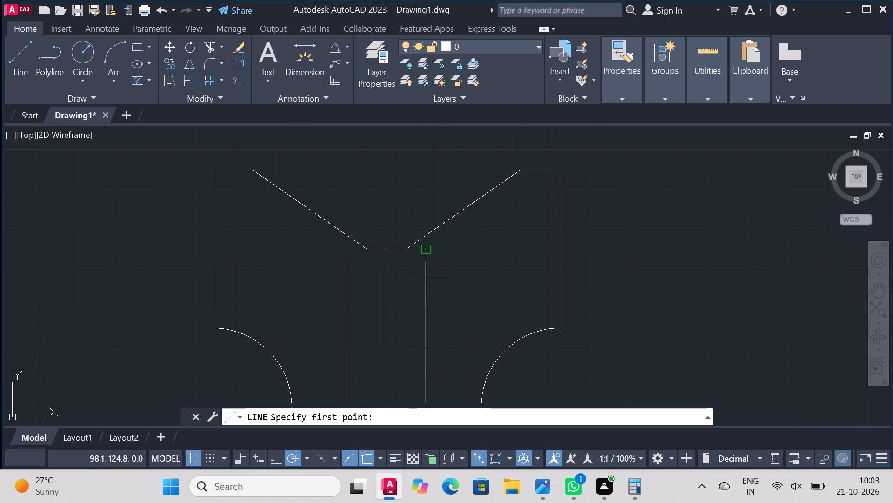
{"action": "left_click", "coordinate": [426, 249]}
{"action": "left_click", "coordinate": [424, 201]}
{"action": "right_click", "coordinate": [424, 201]}
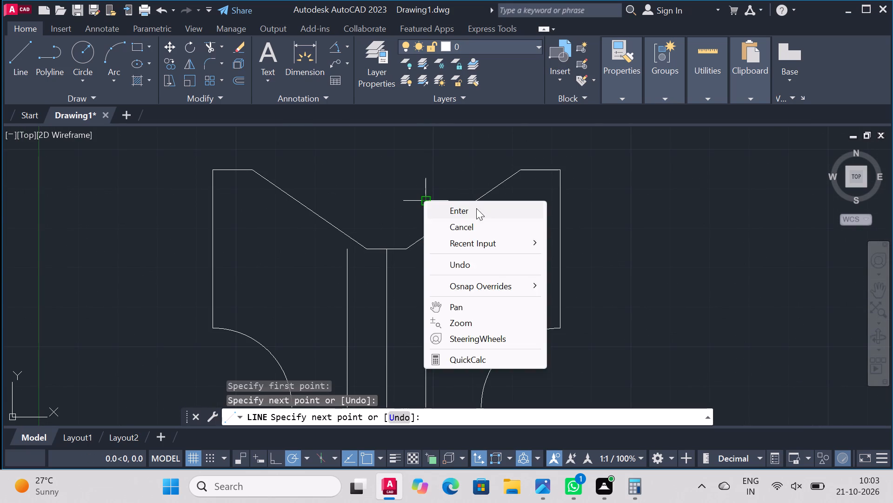
{"action": "left_click", "coordinate": [476, 208]}
{"action": "right_click", "coordinate": [380, 193]}
{"action": "left_click", "coordinate": [420, 190]}
{"action": "left_click", "coordinate": [347, 249]}
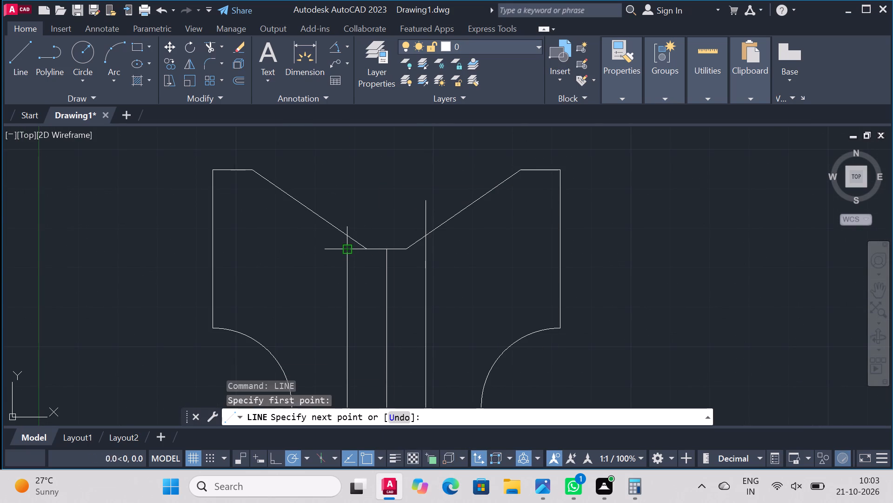
{"action": "left_click", "coordinate": [346, 204]}
{"action": "right_click", "coordinate": [346, 204]}
{"action": "left_click", "coordinate": [393, 210]}
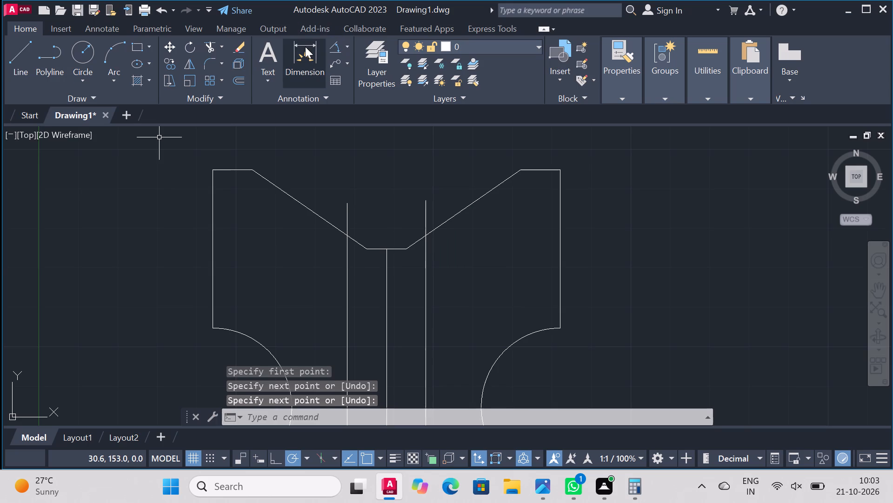
Trim away both portions of the left sloping notch line.
{"action": "left_click", "coordinate": [208, 46]}
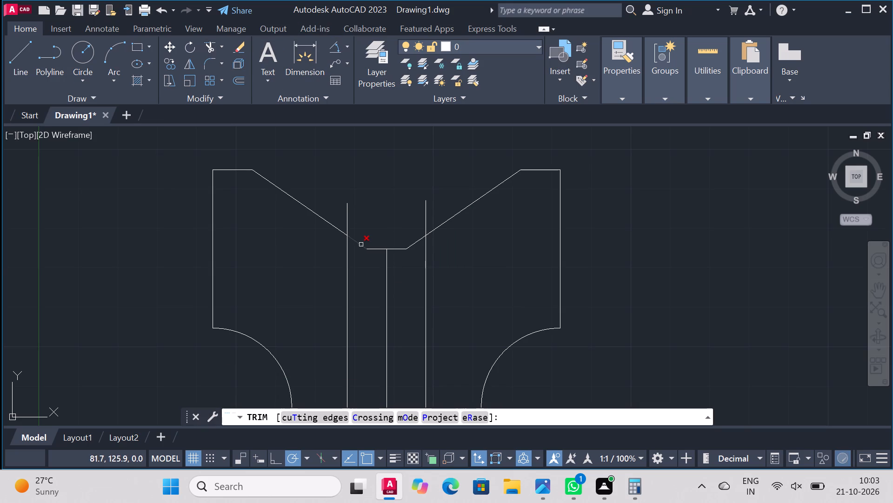
{"action": "left_click", "coordinate": [361, 245]}
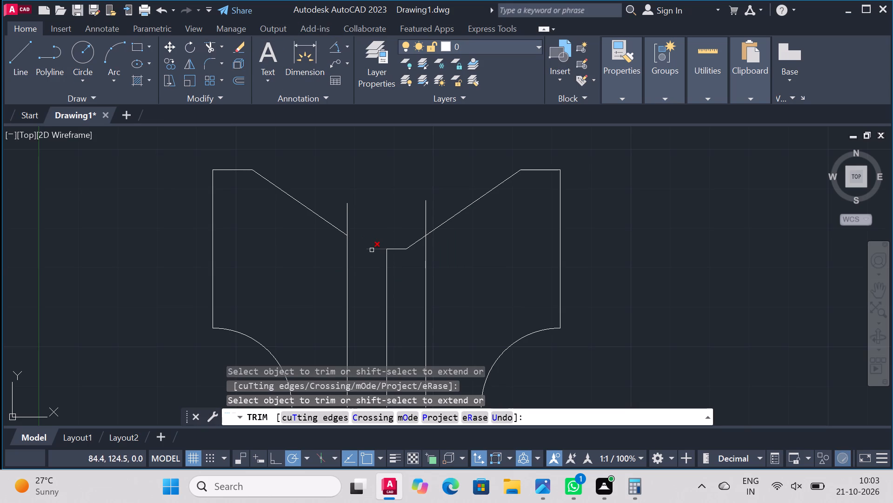
{"action": "left_click", "coordinate": [14, 58]}
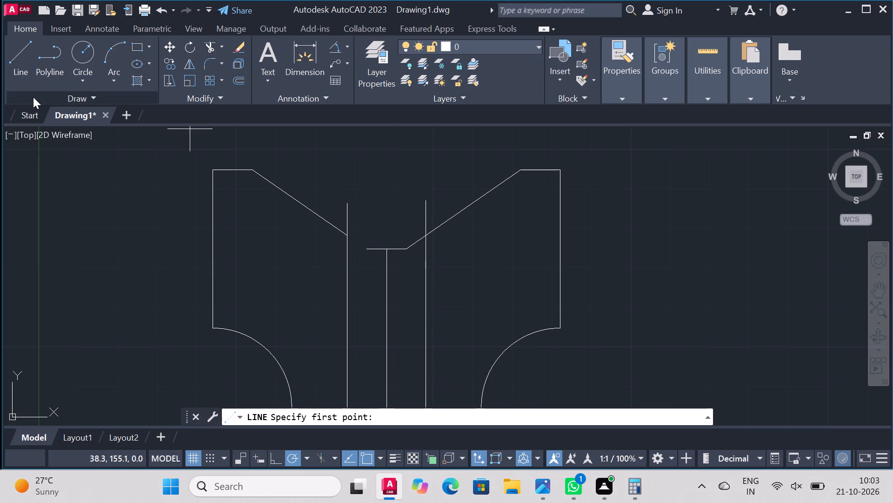
{"action": "key", "text": "Escape"}
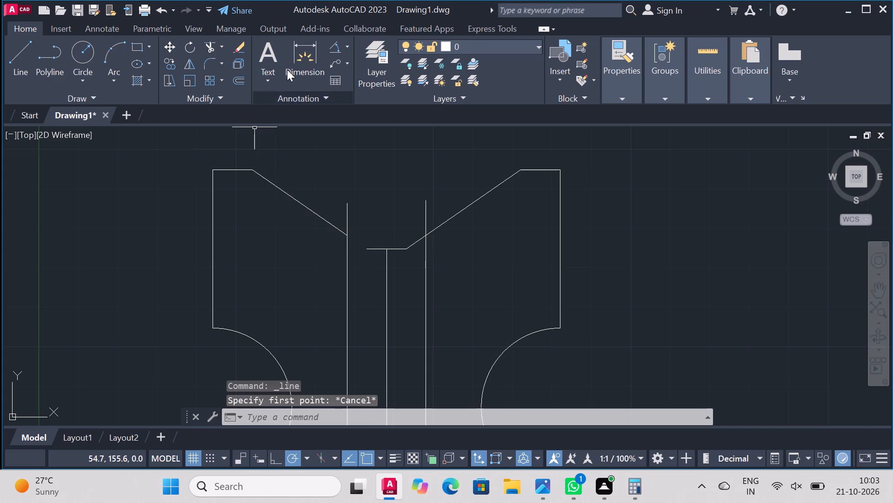
{"action": "left_click", "coordinate": [207, 47]}
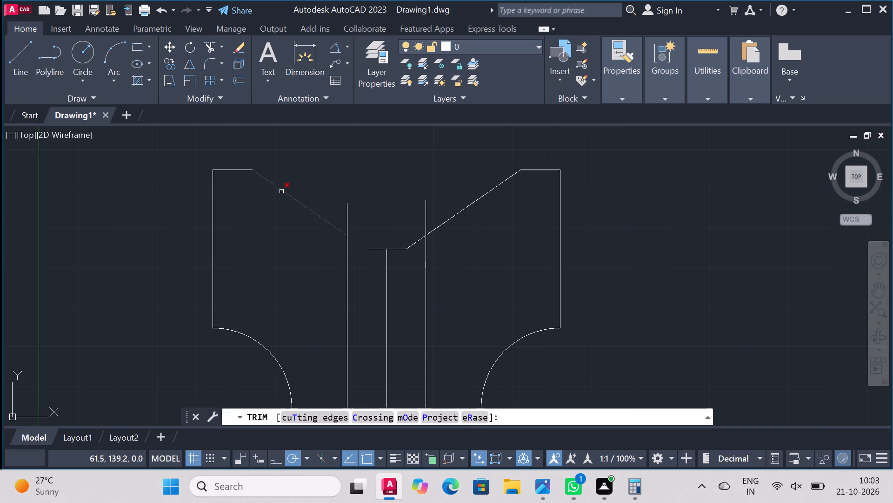
{"action": "left_click", "coordinate": [282, 191]}
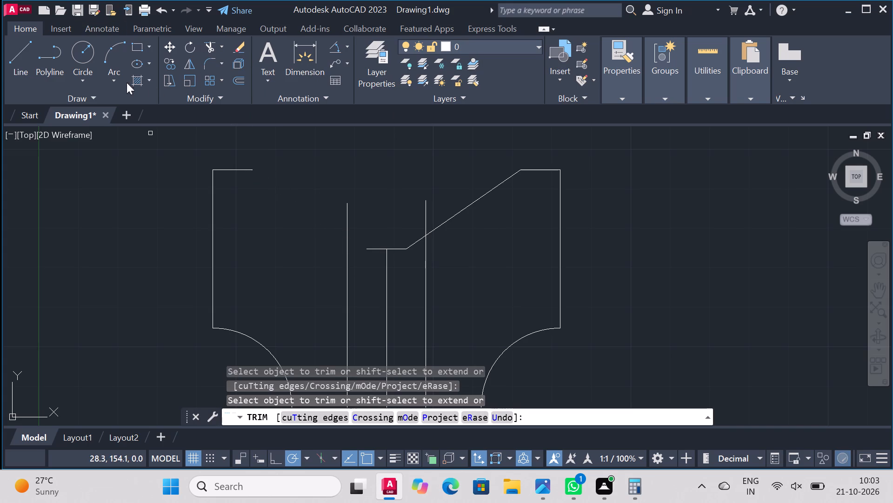
Draw a horizontal line from the top of the centre line leftward past the left offset line.
{"action": "left_click", "coordinate": [15, 48]}
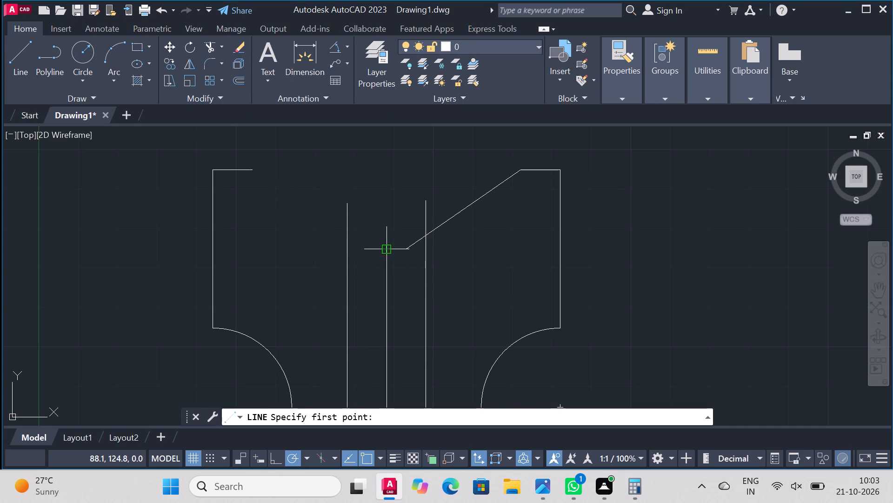
{"action": "left_click", "coordinate": [387, 251]}
{"action": "left_click", "coordinate": [319, 242]}
{"action": "right_click", "coordinate": [319, 242]}
{"action": "left_click", "coordinate": [361, 248]}
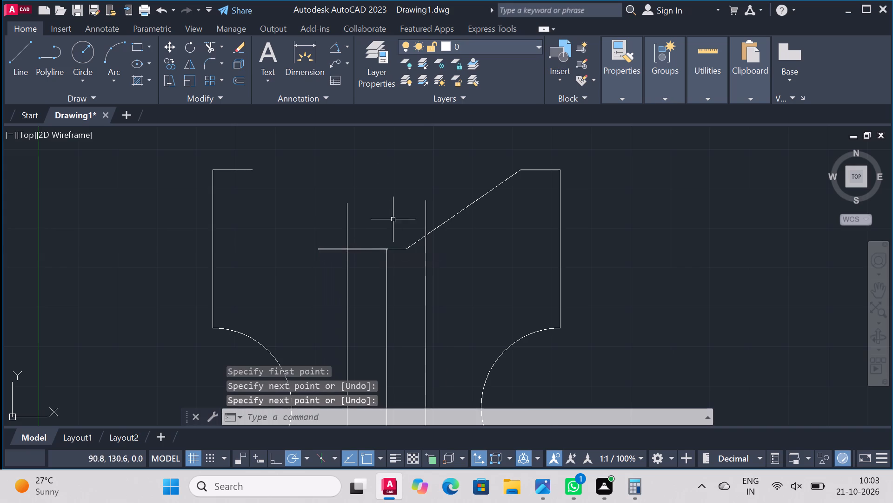
{"action": "right_click", "coordinate": [375, 178]}
{"action": "left_click", "coordinate": [419, 183]}
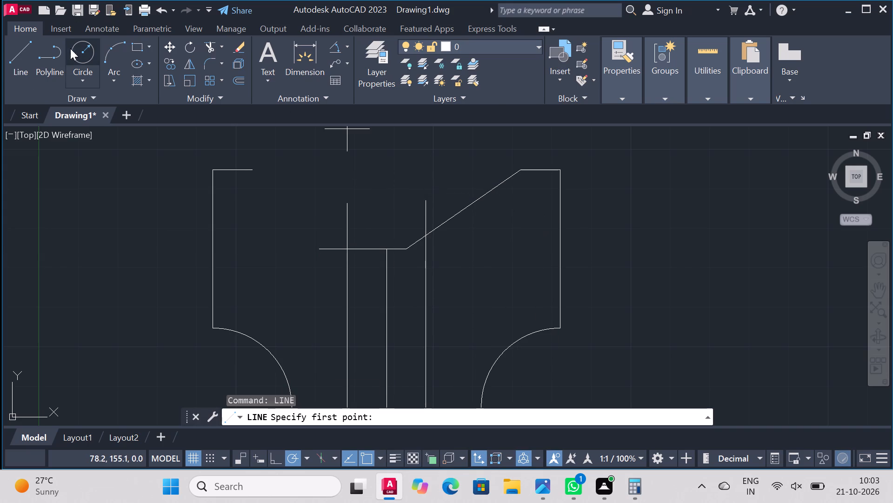
Trim away both portions of the right sloping notch line.
{"action": "left_click", "coordinate": [203, 44]}
{"action": "left_click", "coordinate": [476, 203]}
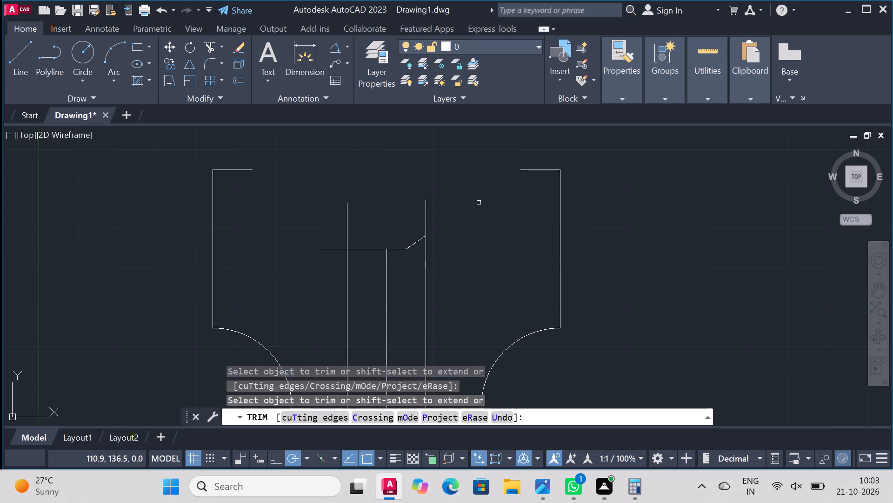
{"action": "right_click", "coordinate": [686, 212]}
{"action": "key", "text": "Escape"}
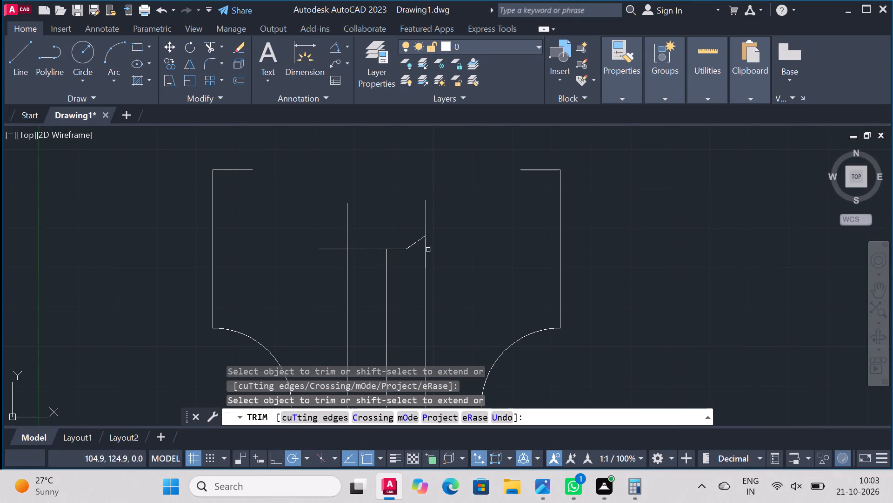
{"action": "left_click", "coordinate": [419, 242]}
{"action": "right_click", "coordinate": [849, 191]}
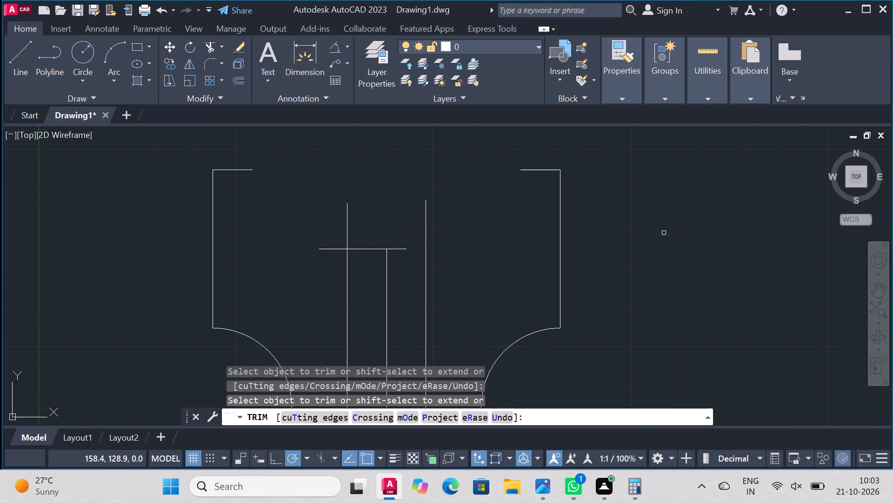
{"action": "right_click_drag", "start_coordinate": [661, 233], "coordinate": [650, 238]}
{"action": "left_click", "coordinate": [720, 245]}
Draw a horizontal line from the short crossline's right end to just past the right offset line.
{"action": "left_click", "coordinate": [6, 75]}
{"action": "left_click", "coordinate": [6, 68]}
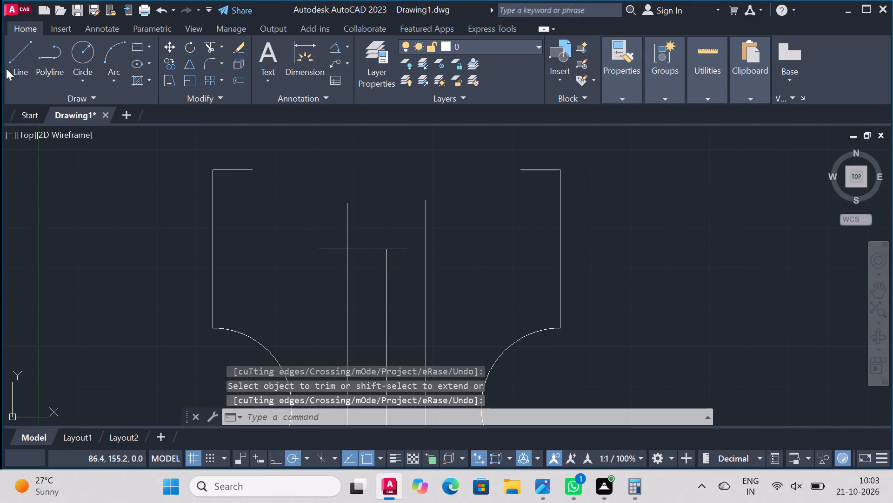
{"action": "left_click", "coordinate": [21, 54]}
{"action": "left_click", "coordinate": [404, 249]}
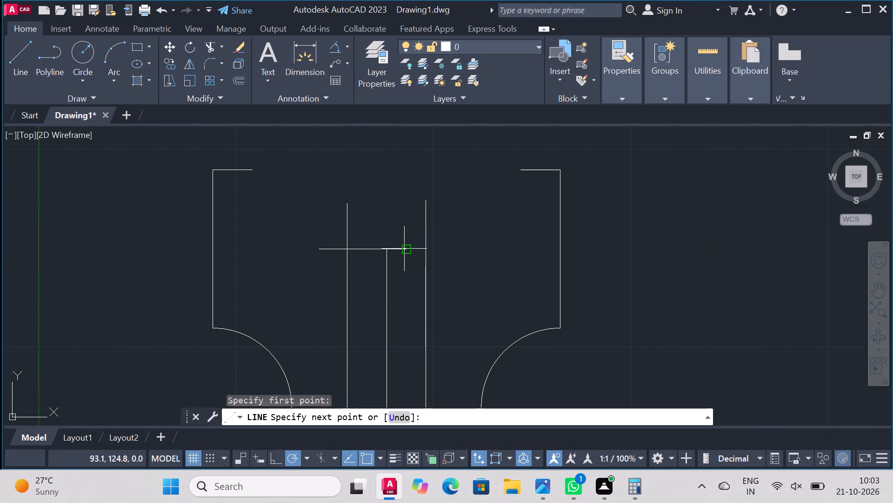
{"action": "left_click", "coordinate": [443, 247]}
{"action": "right_click", "coordinate": [443, 247]}
{"action": "left_click", "coordinate": [497, 254]}
Draw a sloping line from the inner end of the right top edge to the crossline's intersection with the right offset line.
{"action": "right_click", "coordinate": [701, 210]}
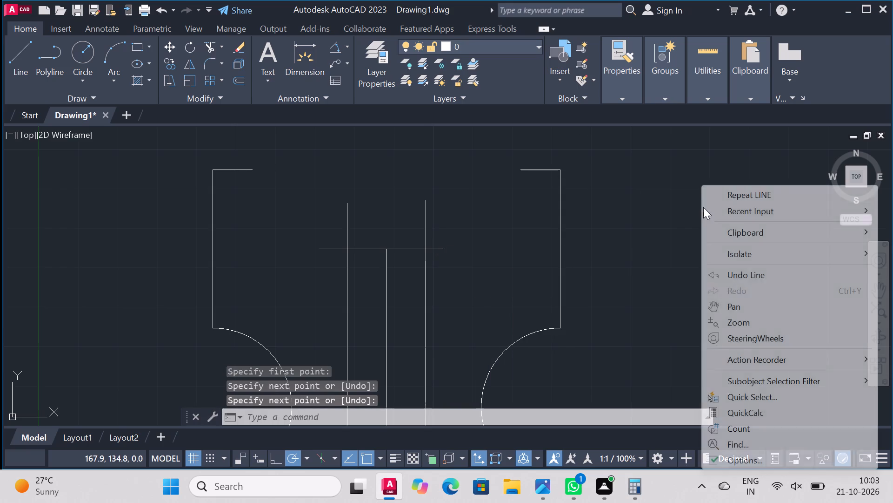
{"action": "left_click", "coordinate": [754, 186]}
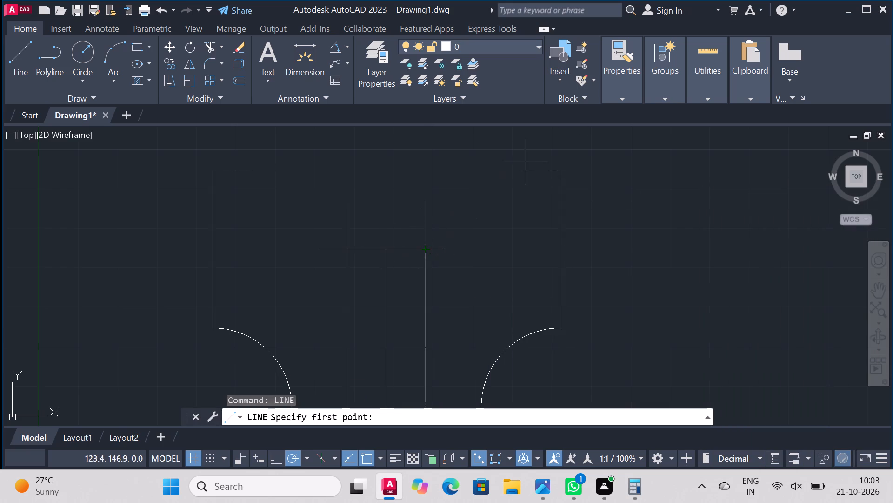
{"action": "left_click", "coordinate": [522, 172]}
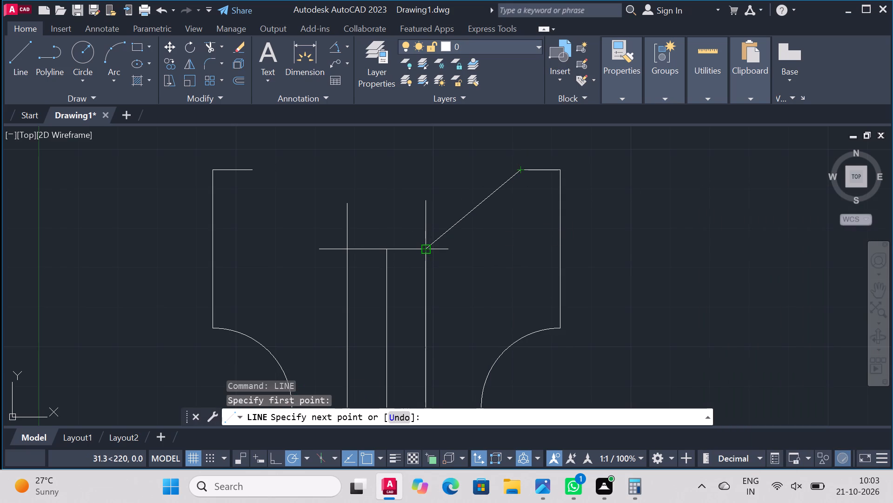
{"action": "left_click", "coordinate": [423, 249]}
{"action": "right_click", "coordinate": [417, 248]}
{"action": "left_click", "coordinate": [464, 256]}
Draw a sloping line from the inner end of the left top edge to the crossline's intersection with the left offset line.
{"action": "right_click", "coordinate": [300, 185]}
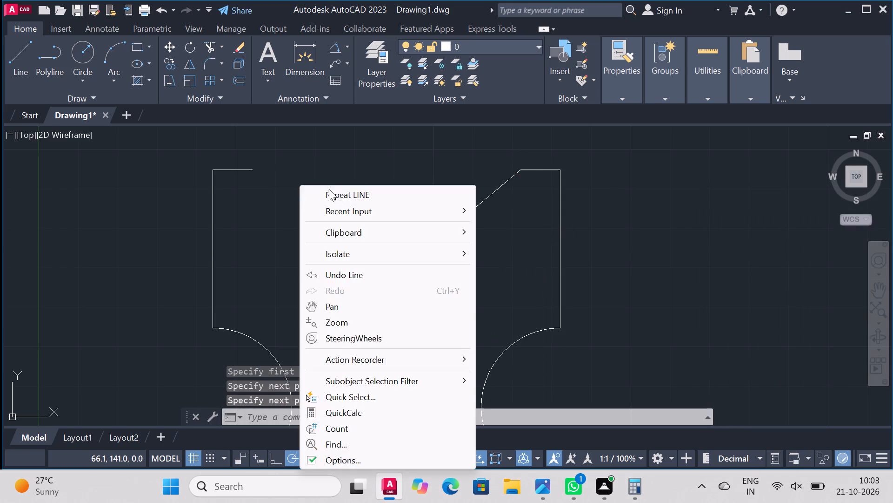
{"action": "left_click", "coordinate": [339, 191]}
{"action": "left_click", "coordinate": [250, 170]}
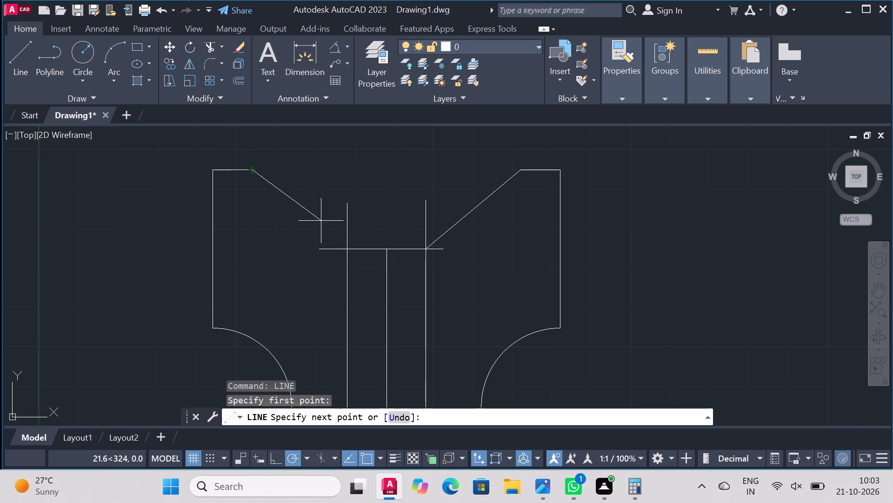
{"action": "left_click", "coordinate": [347, 249]}
{"action": "right_click", "coordinate": [342, 244]}
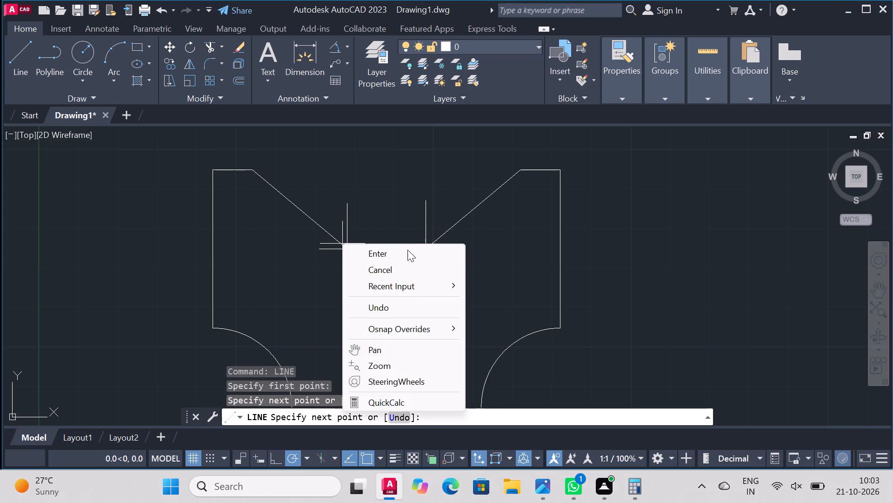
{"action": "left_click", "coordinate": [403, 251]}
Trim the crossline's overhangs beyond both offset lines and the offset line ends above the notch bottom.
{"action": "left_click", "coordinate": [211, 50]}
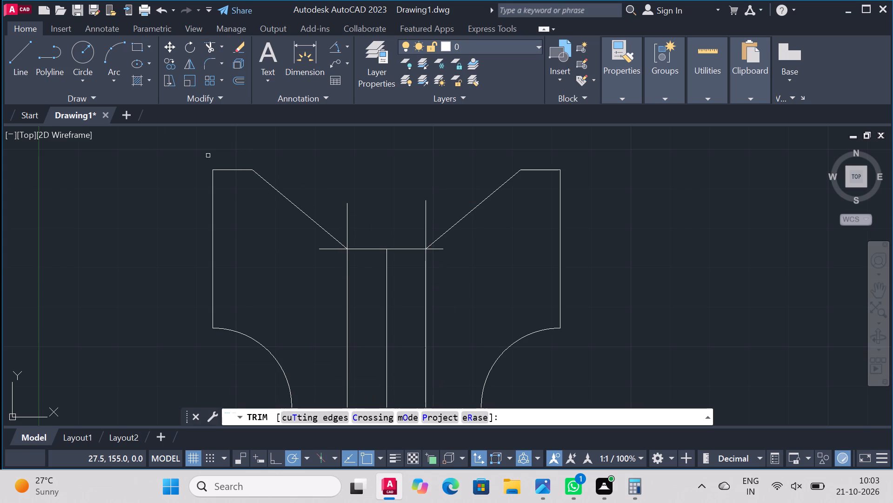
{"action": "left_click", "coordinate": [328, 251]}
{"action": "left_click", "coordinate": [330, 247]}
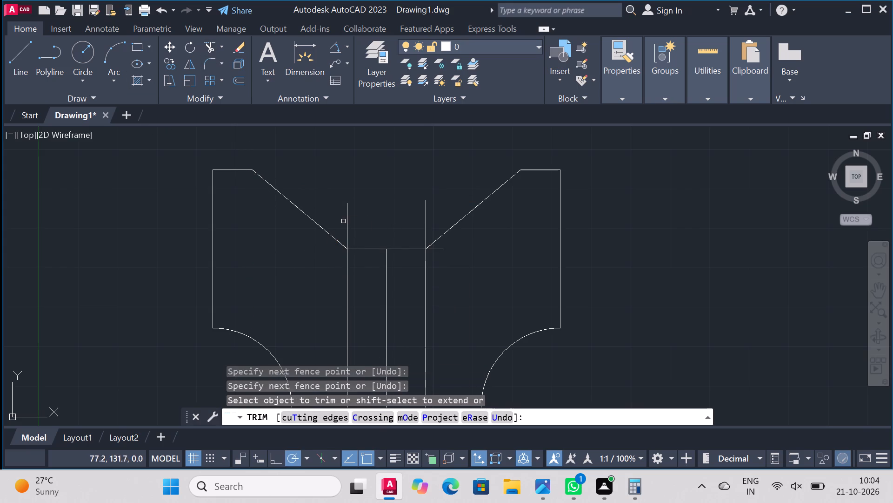
{"action": "left_click", "coordinate": [346, 217]}
{"action": "left_click", "coordinate": [424, 217]}
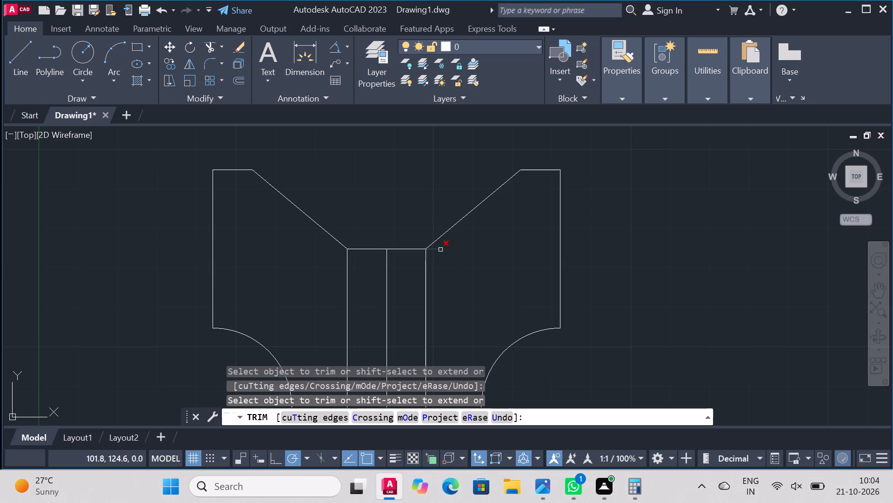
{"action": "left_click", "coordinate": [440, 249]}
{"action": "right_click", "coordinate": [392, 184]}
{"action": "left_click", "coordinate": [420, 190]}
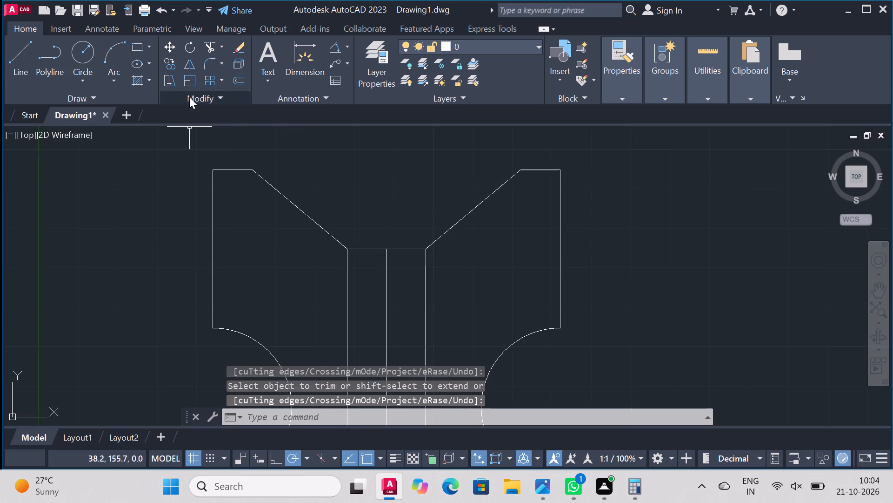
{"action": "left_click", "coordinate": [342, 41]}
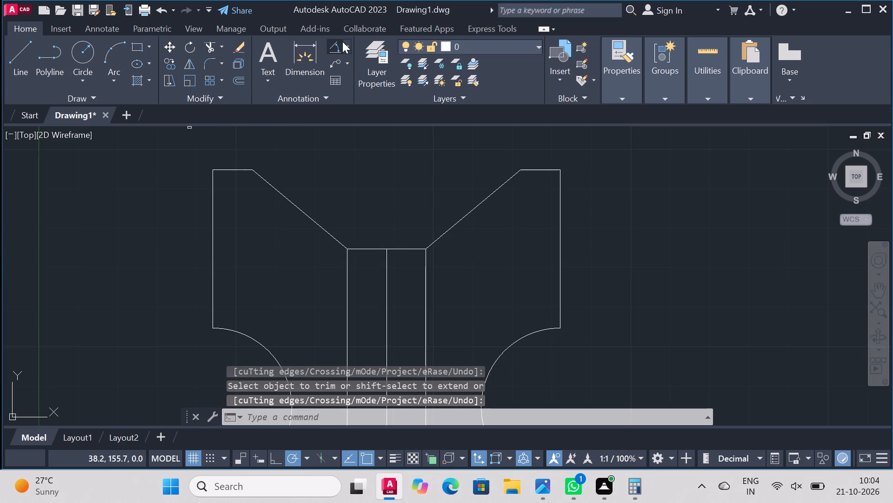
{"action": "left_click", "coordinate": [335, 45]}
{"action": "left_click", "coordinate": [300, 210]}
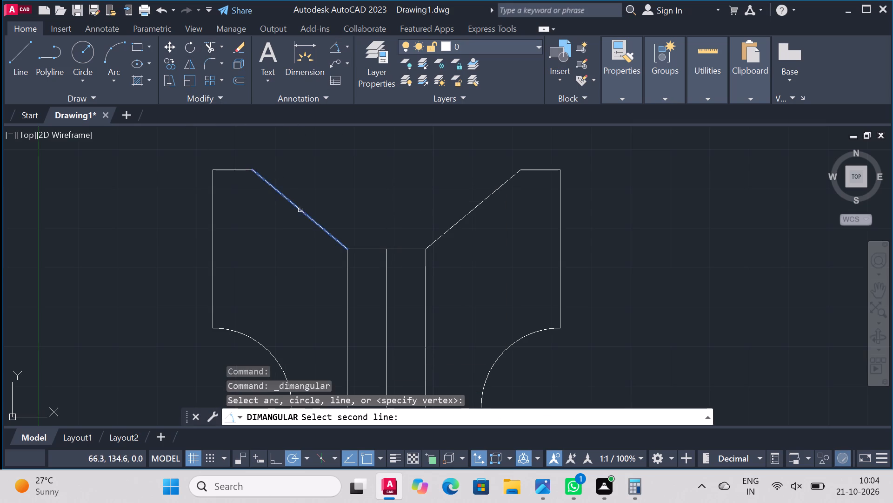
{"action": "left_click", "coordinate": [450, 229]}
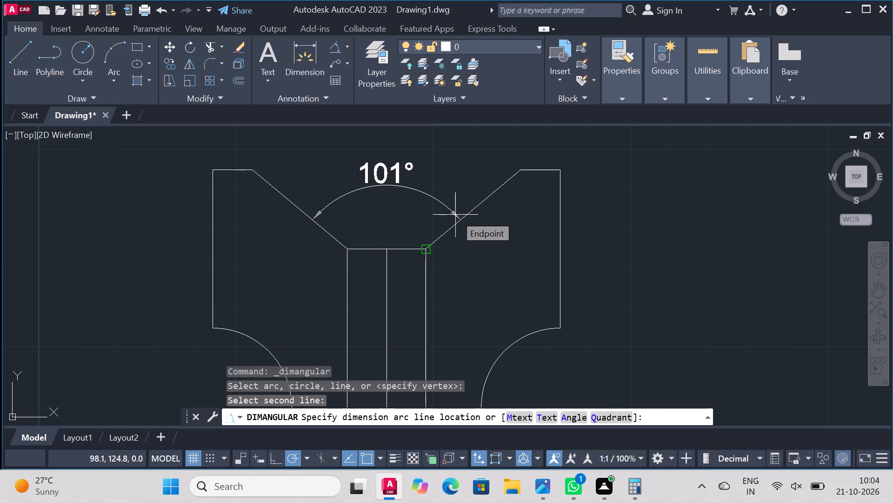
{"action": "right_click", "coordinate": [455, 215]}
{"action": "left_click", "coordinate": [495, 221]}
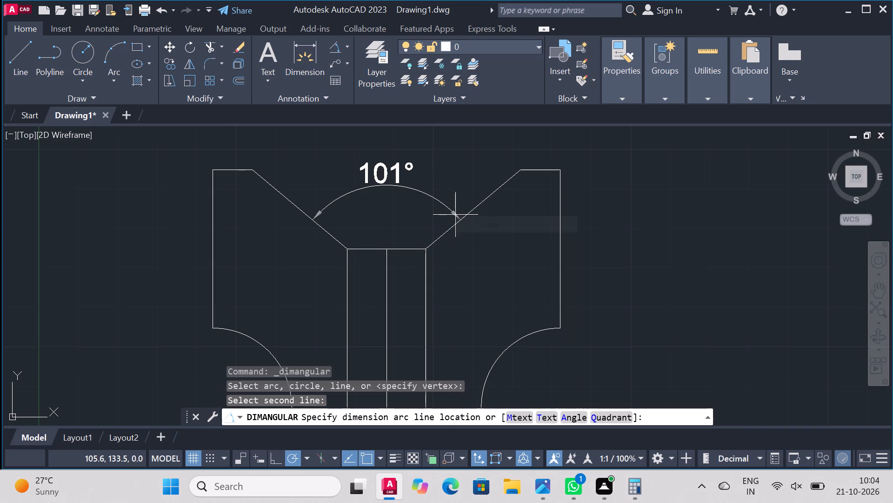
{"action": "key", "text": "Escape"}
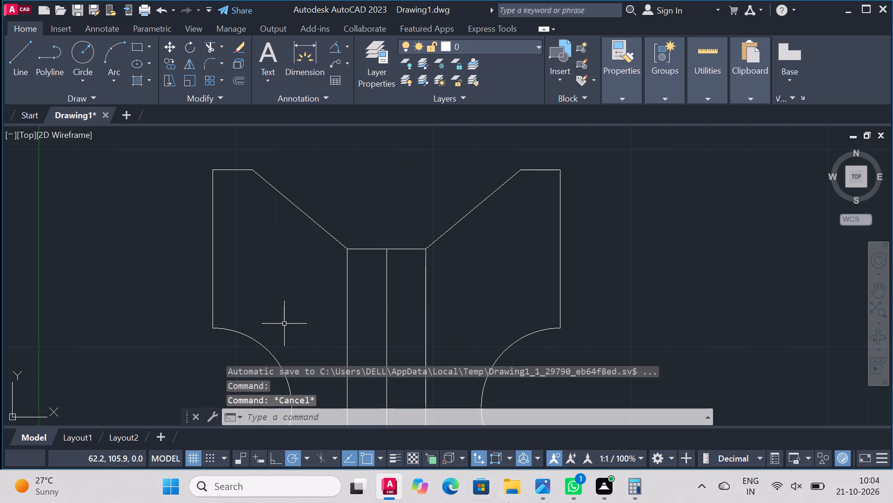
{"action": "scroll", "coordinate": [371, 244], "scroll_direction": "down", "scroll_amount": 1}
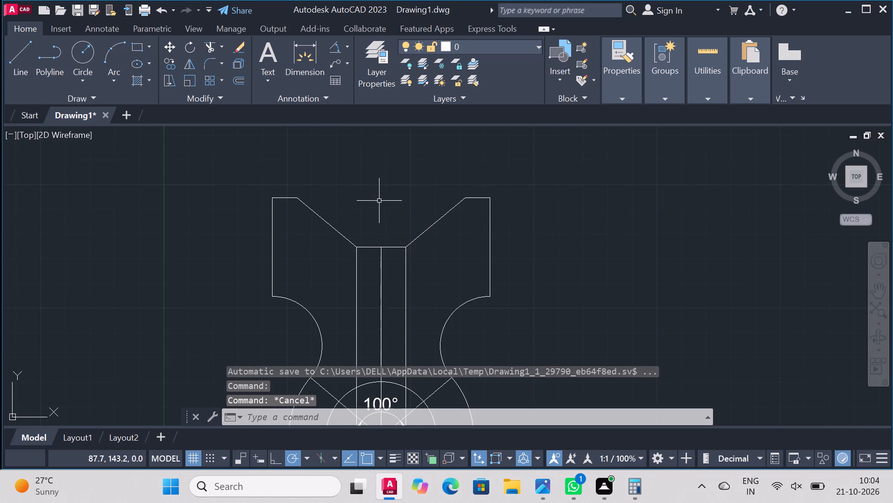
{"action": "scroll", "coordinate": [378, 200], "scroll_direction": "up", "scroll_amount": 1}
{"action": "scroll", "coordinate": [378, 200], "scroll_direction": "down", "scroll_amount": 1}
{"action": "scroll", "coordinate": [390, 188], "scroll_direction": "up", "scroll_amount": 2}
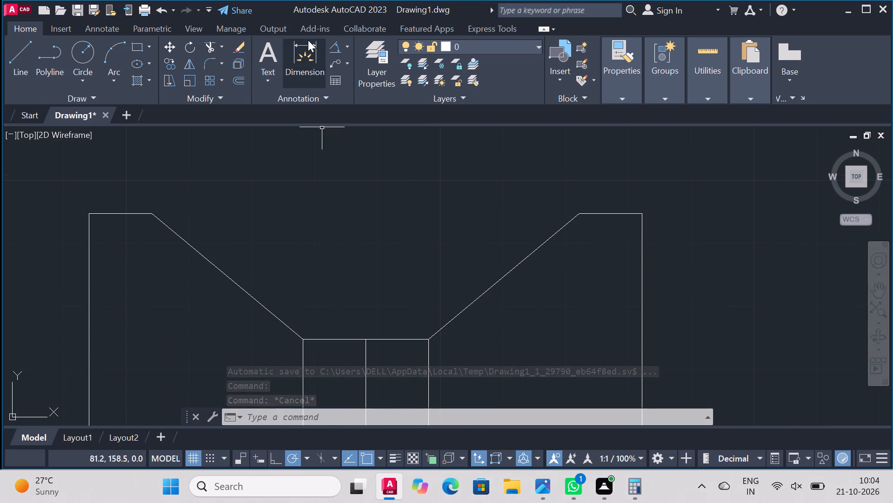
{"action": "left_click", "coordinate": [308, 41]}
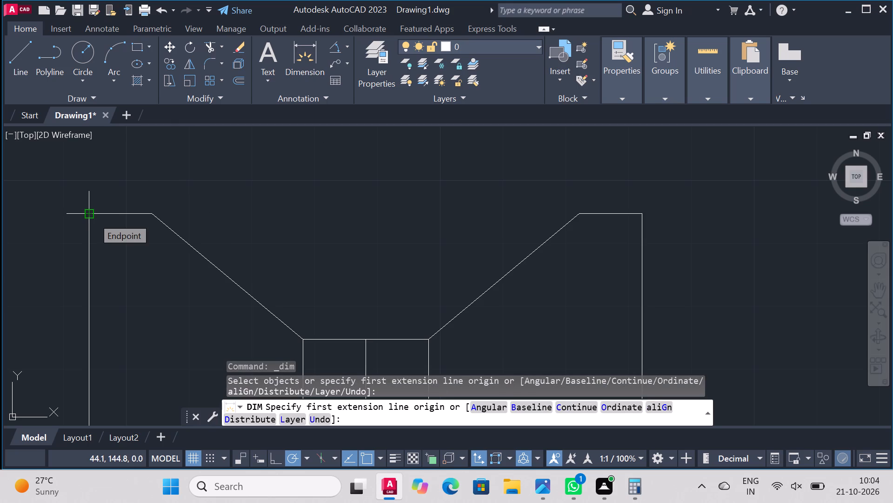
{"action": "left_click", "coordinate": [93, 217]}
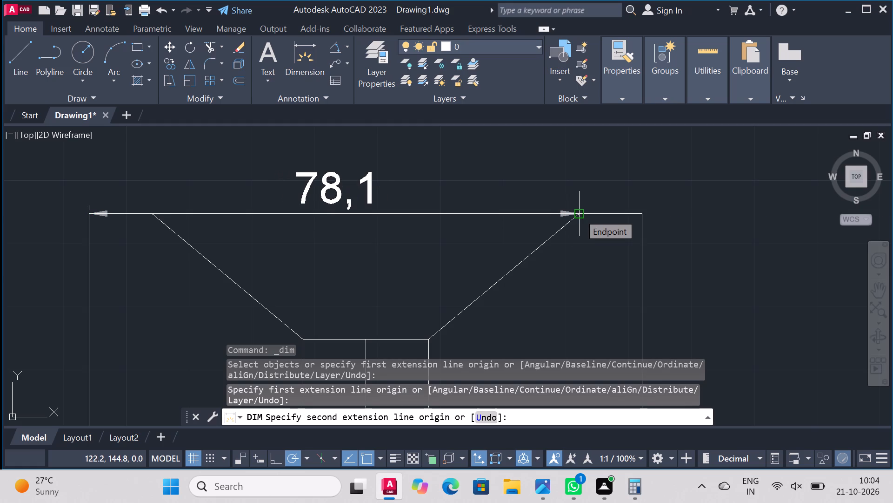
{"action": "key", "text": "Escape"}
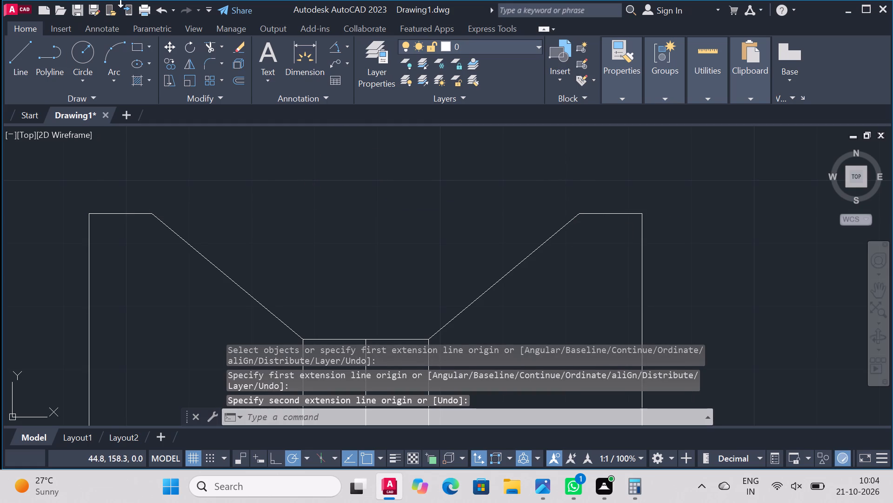
Dimension the lengths of the short right and left top edges, placing the dimensions just above them.
{"action": "left_click", "coordinate": [298, 49]}
{"action": "left_click", "coordinate": [609, 215]}
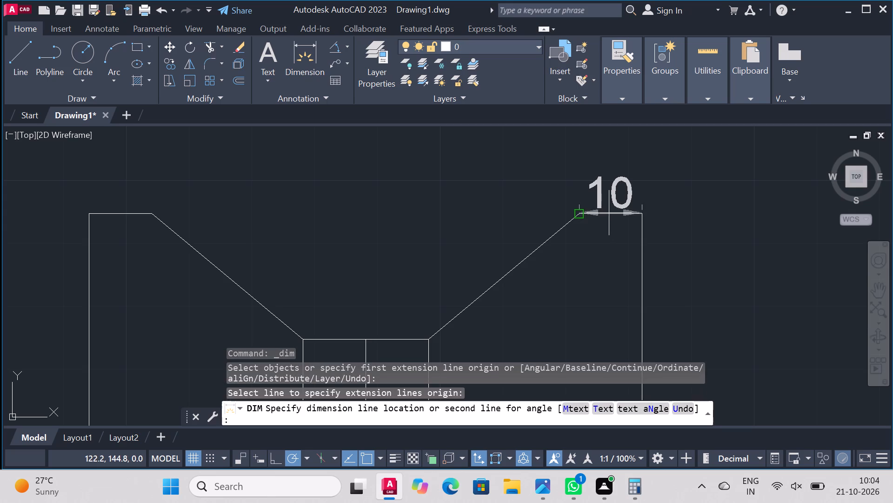
{"action": "left_click", "coordinate": [609, 199]}
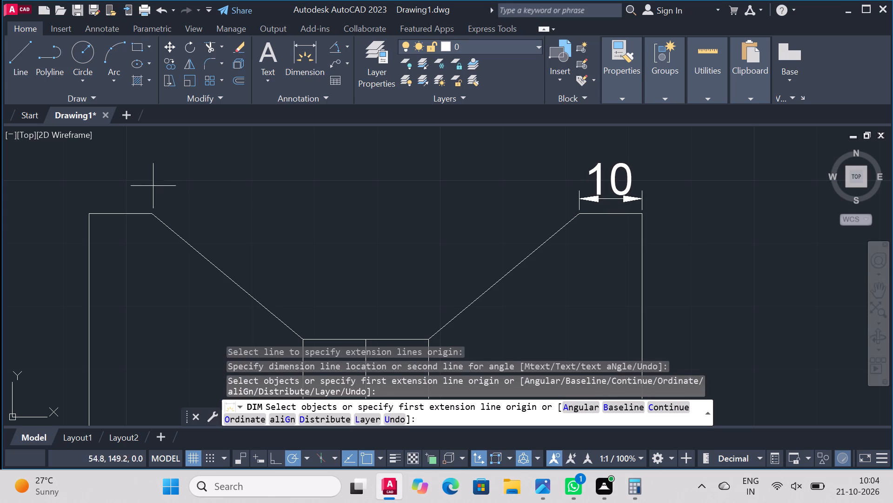
{"action": "left_click", "coordinate": [118, 211]}
{"action": "left_click", "coordinate": [120, 194]}
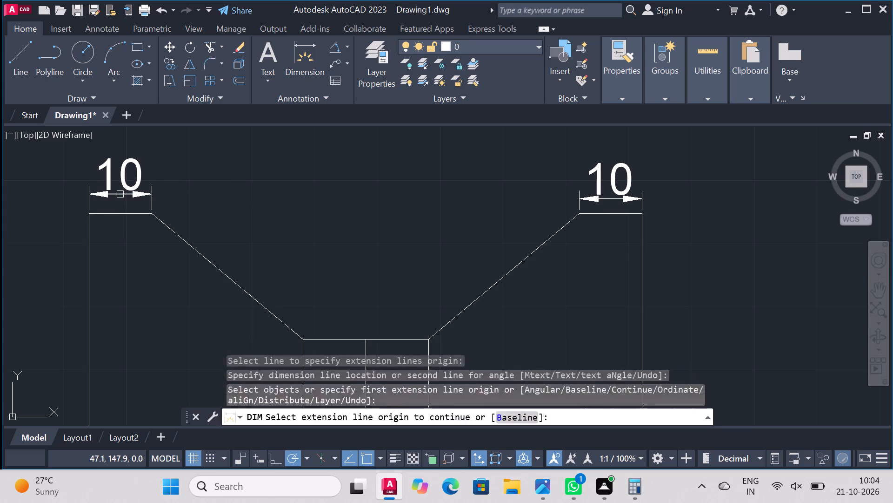
Add a horizontal dimension from the outer left top corner to the inner end of the right top edge, above the short edge dimensions.
{"action": "left_click", "coordinate": [93, 213]}
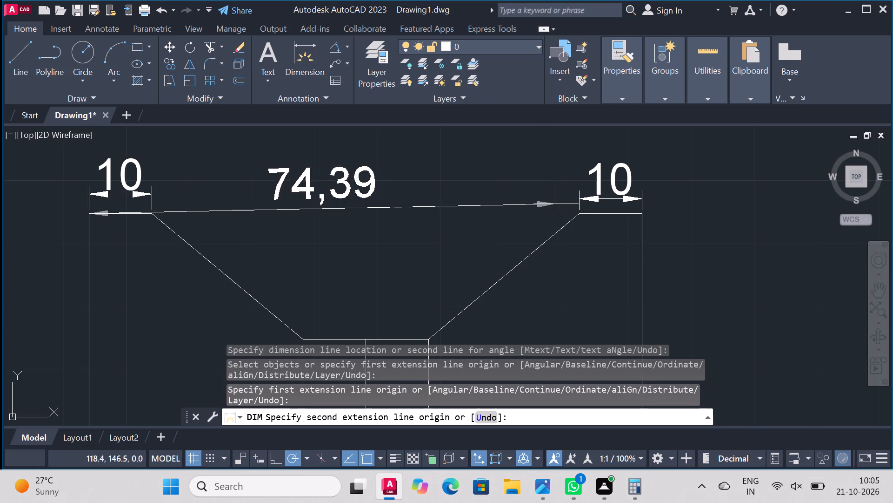
{"action": "left_click", "coordinate": [580, 214]}
{"action": "scroll", "coordinate": [513, 191], "scroll_direction": "down", "scroll_amount": 2}
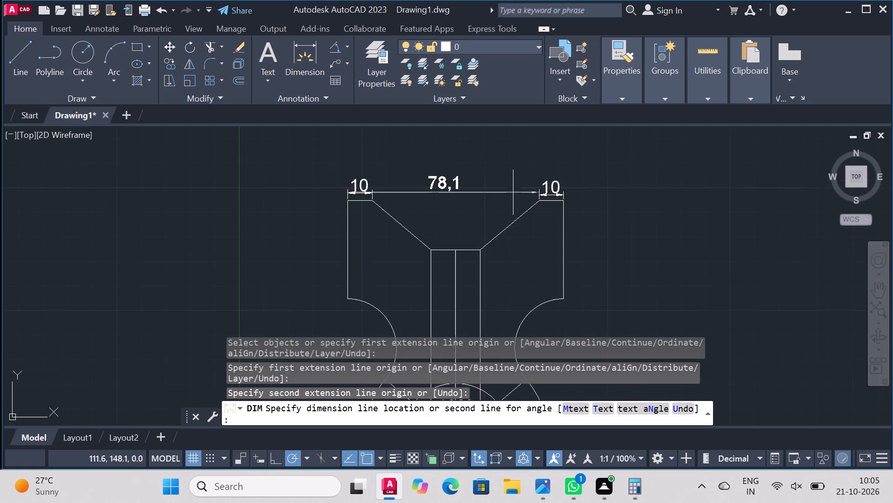
{"action": "scroll", "coordinate": [511, 183], "scroll_direction": "up", "scroll_amount": 1}
{"action": "left_click", "coordinate": [511, 156]}
{"action": "right_click", "coordinate": [693, 159]}
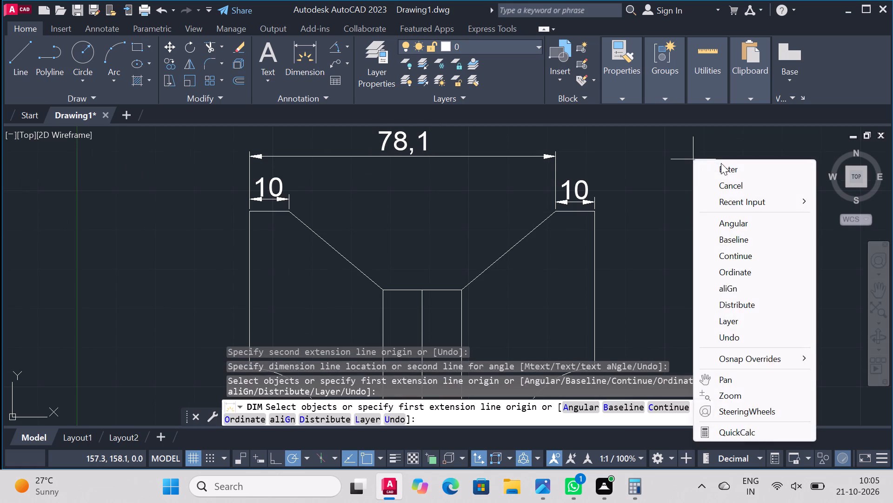
{"action": "left_click", "coordinate": [721, 163]}
Override the text of the long horizontal dimension above the notch with 70.
{"action": "scroll", "coordinate": [542, 203], "scroll_direction": "down", "scroll_amount": 1}
{"action": "scroll", "coordinate": [524, 184], "scroll_direction": "up", "scroll_amount": 2}
{"action": "scroll", "coordinate": [446, 186], "scroll_direction": "down", "scroll_amount": 2}
{"action": "scroll", "coordinate": [450, 180], "scroll_direction": "up", "scroll_amount": 2}
{"action": "scroll", "coordinate": [398, 183], "scroll_direction": "down", "scroll_amount": 3}
{"action": "scroll", "coordinate": [383, 160], "scroll_direction": "up", "scroll_amount": 2}
{"action": "double_click", "coordinate": [377, 199]}
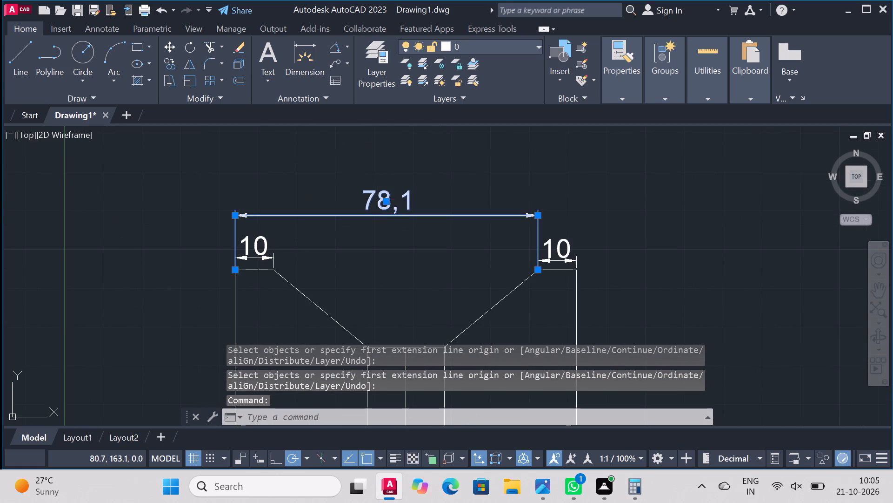
{"action": "key", "text": "Escape"}
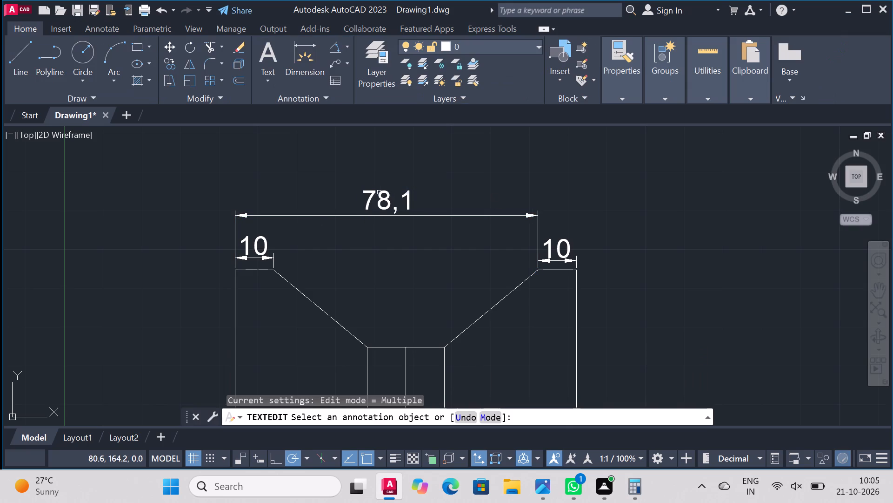
{"action": "double_click", "coordinate": [380, 192]}
{"action": "key", "text": "BackSpace"}
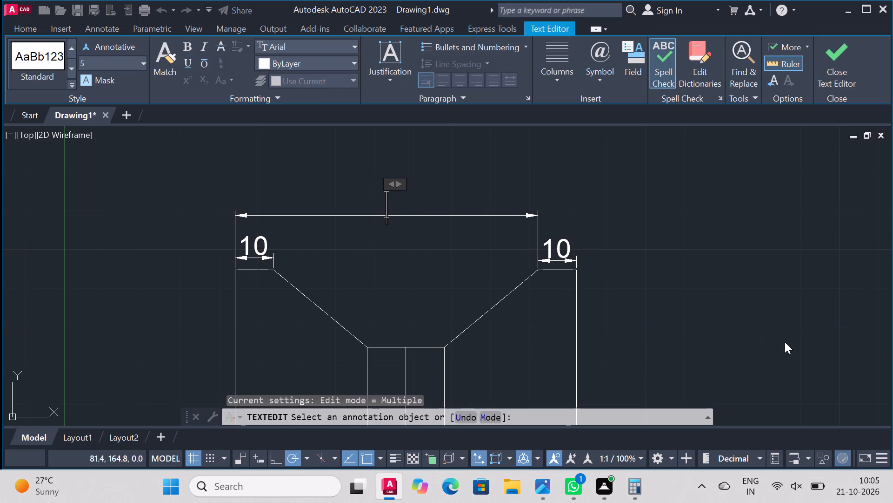
{"action": "type", "text": "70"}
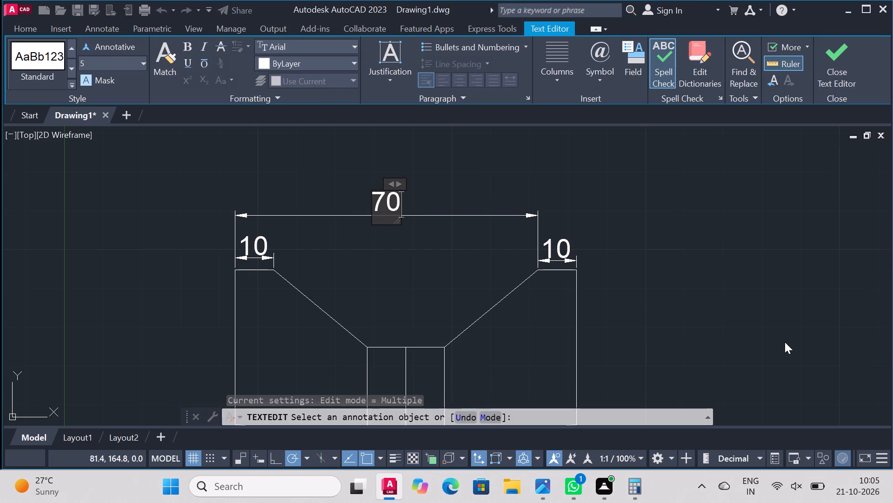
{"action": "left_click", "coordinate": [651, 235]}
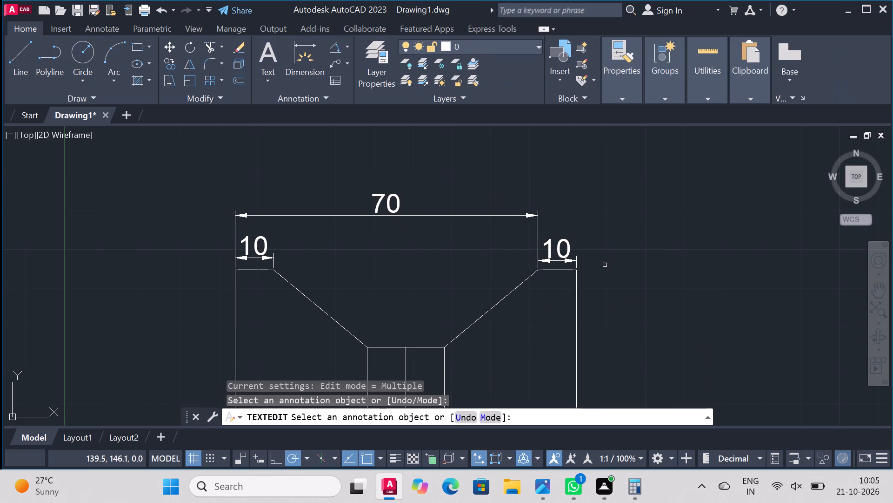
Add an angular dimension between the two sloping notch lines, placing its arc just above the notch bottom.
{"action": "scroll", "coordinate": [605, 265], "scroll_direction": "down", "scroll_amount": 1}
{"action": "scroll", "coordinate": [562, 350], "scroll_direction": "up", "scroll_amount": 2}
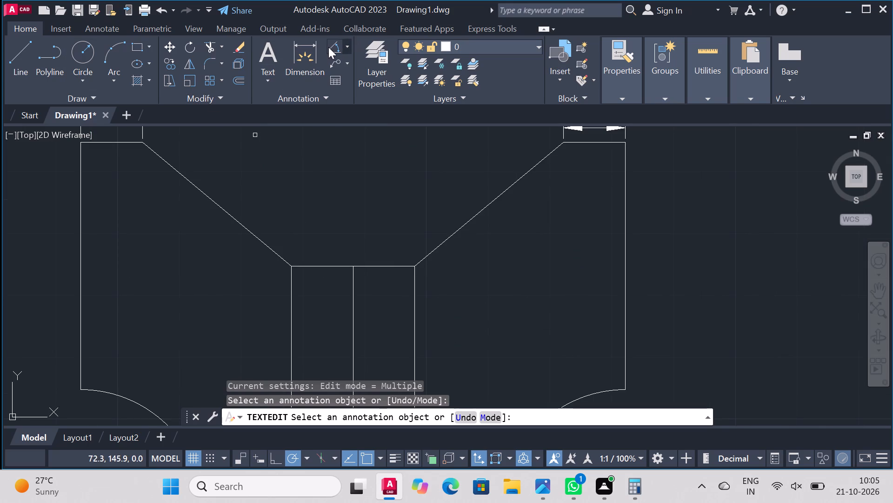
{"action": "left_click", "coordinate": [328, 47]}
{"action": "left_click", "coordinate": [246, 228]}
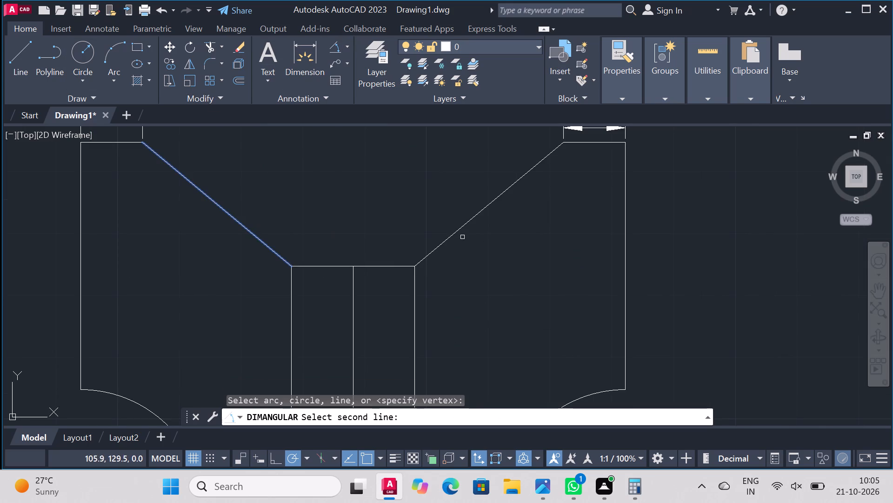
{"action": "left_click", "coordinate": [456, 235]}
{"action": "left_click", "coordinate": [415, 226]}
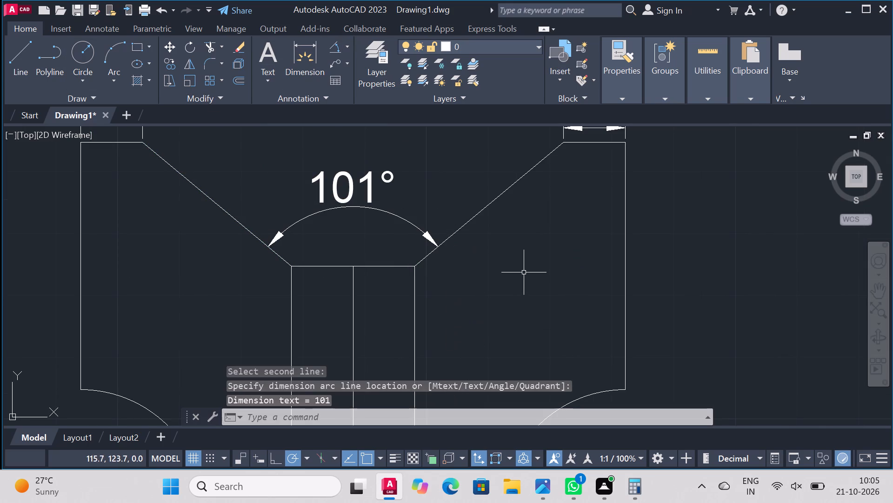
{"action": "key", "text": "Escape"}
Override the text of the angular dimension above the notch bottom with 100.
{"action": "double_click", "coordinate": [339, 189]}
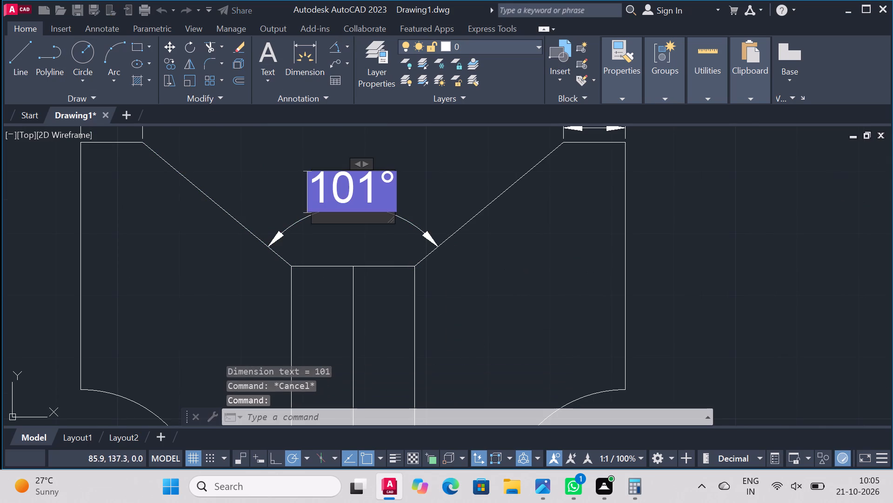
{"action": "key", "text": "Right"}
{"action": "key", "text": "Right"}
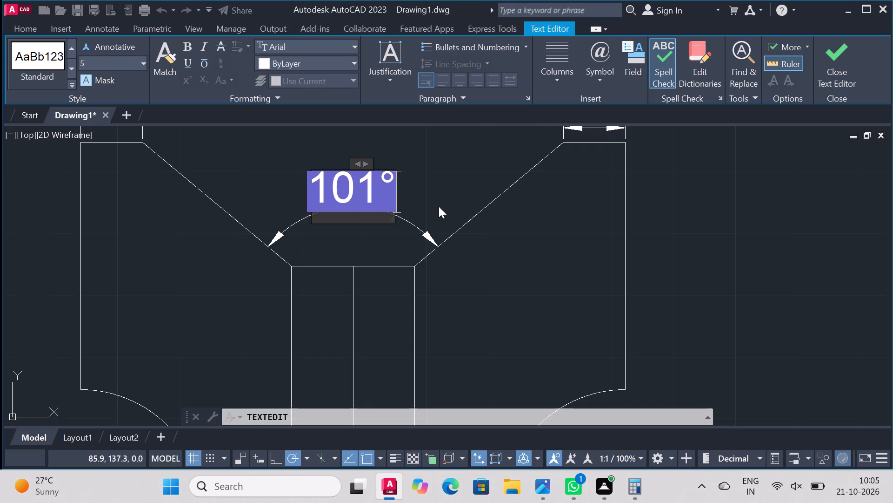
{"action": "key", "text": "Right"}
{"action": "key", "text": "Right"}
{"action": "key", "text": "BackSpace"}
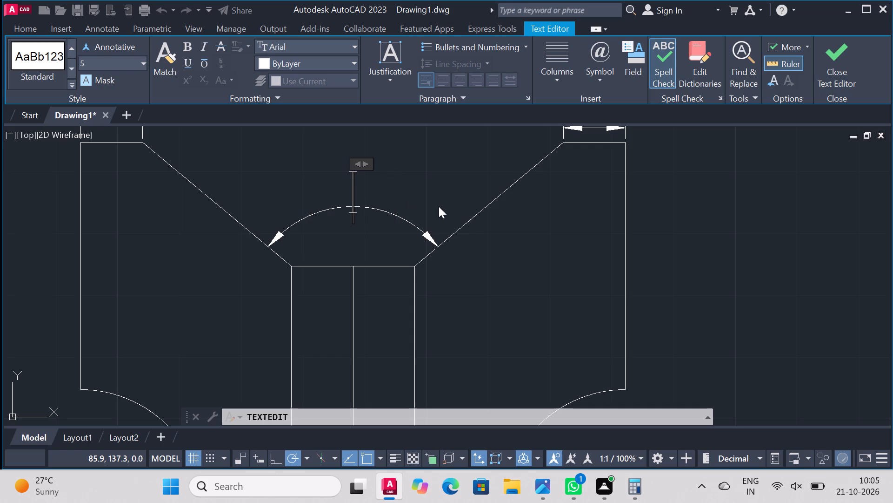
{"action": "type", "text": "100"}
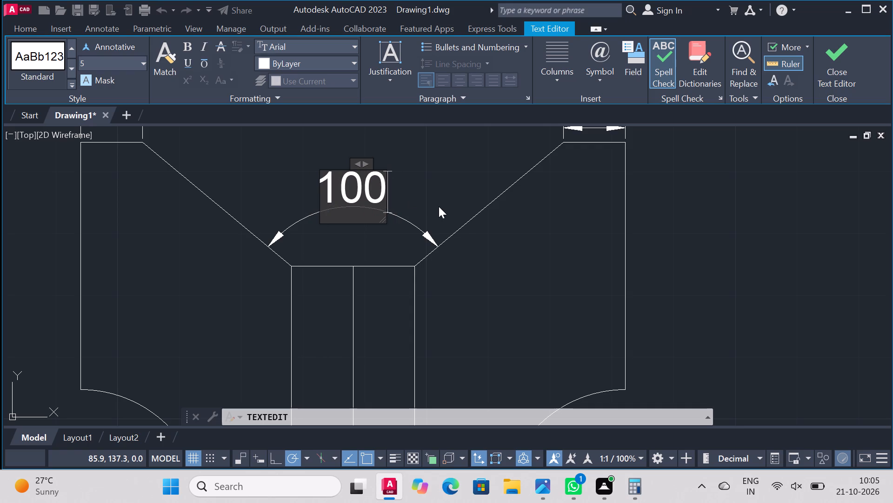
{"action": "left_click", "coordinate": [720, 284]}
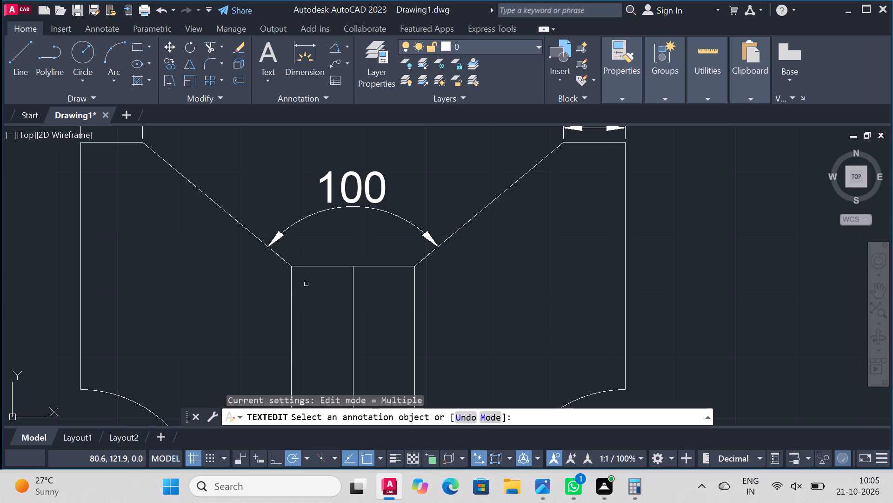
Add a vertical linear dimension for the notch depth, from its bottom left corner to the top edge, placed outside the part's left edge.
{"action": "scroll", "coordinate": [312, 292], "scroll_direction": "down", "scroll_amount": 1}
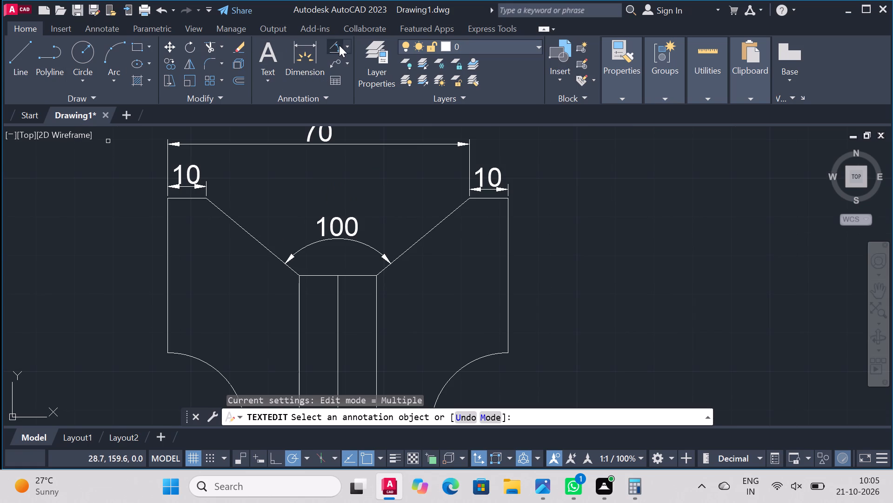
{"action": "left_click", "coordinate": [344, 45]}
{"action": "left_click", "coordinate": [370, 76]}
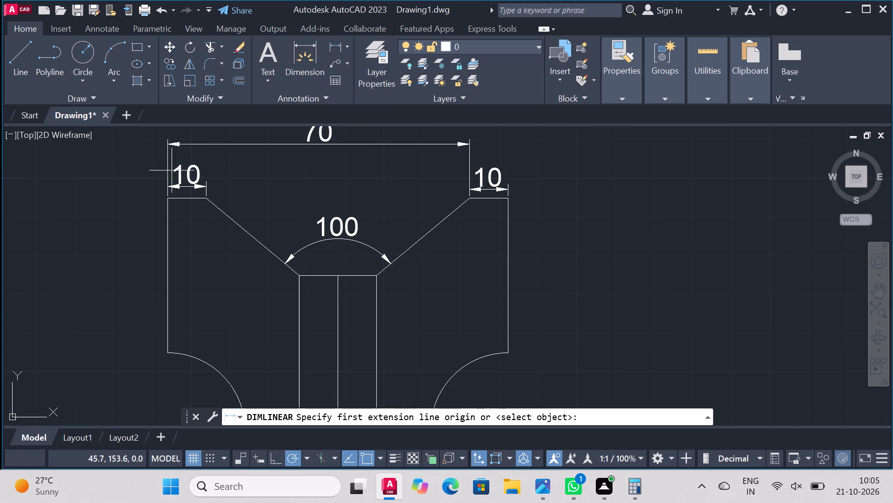
{"action": "left_click", "coordinate": [298, 274]}
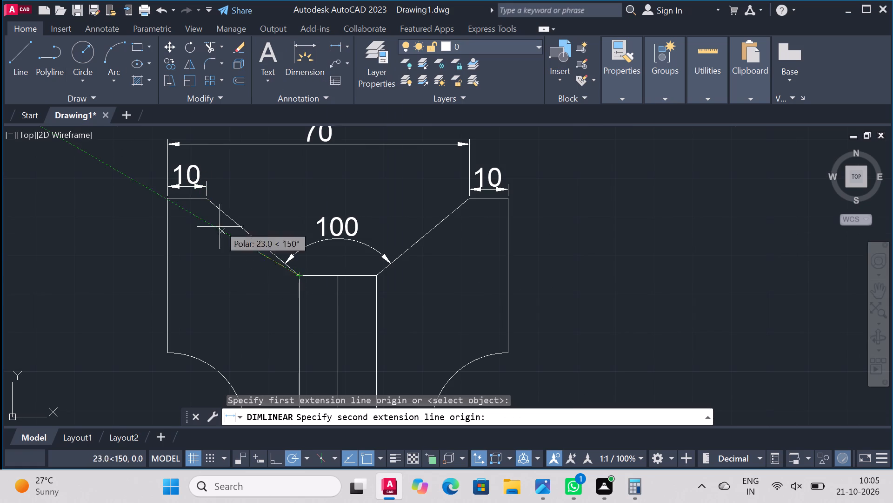
{"action": "left_click", "coordinate": [205, 195]}
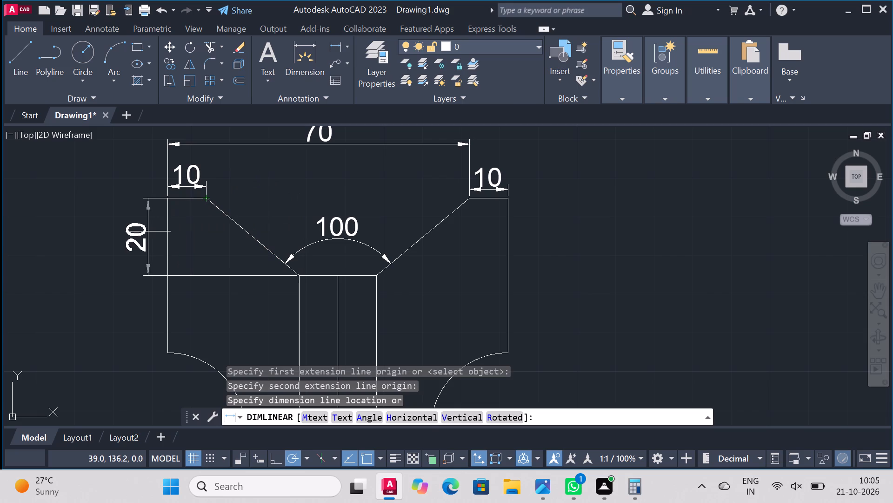
{"action": "left_click", "coordinate": [148, 231]}
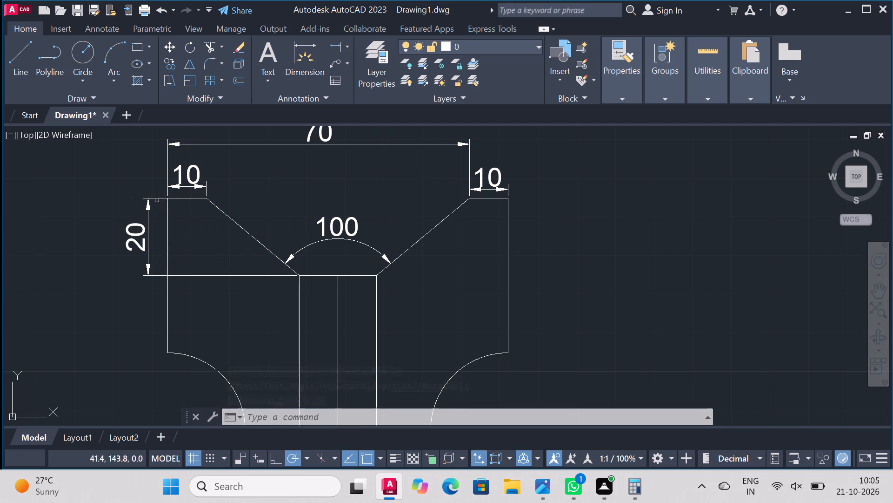
Dimension the length of the part's left vertical edge, placing the dimension outside the notch depth dimension.
{"action": "left_click", "coordinate": [293, 53]}
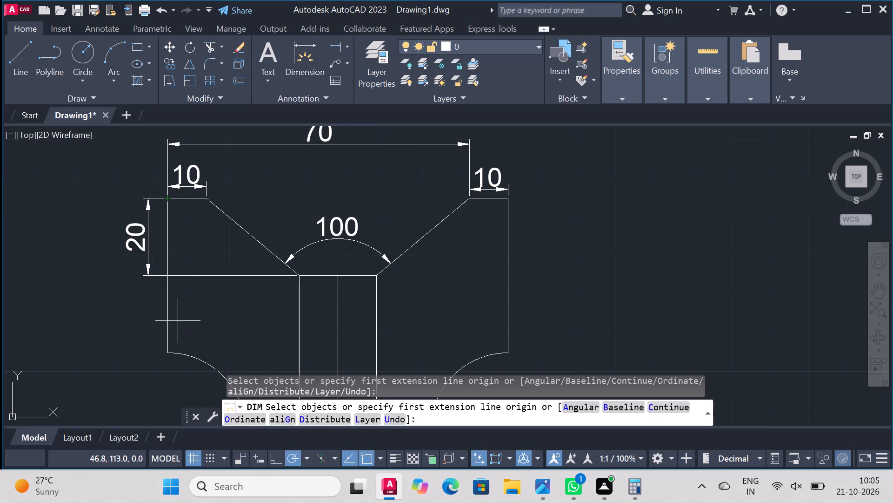
{"action": "left_click", "coordinate": [165, 318]}
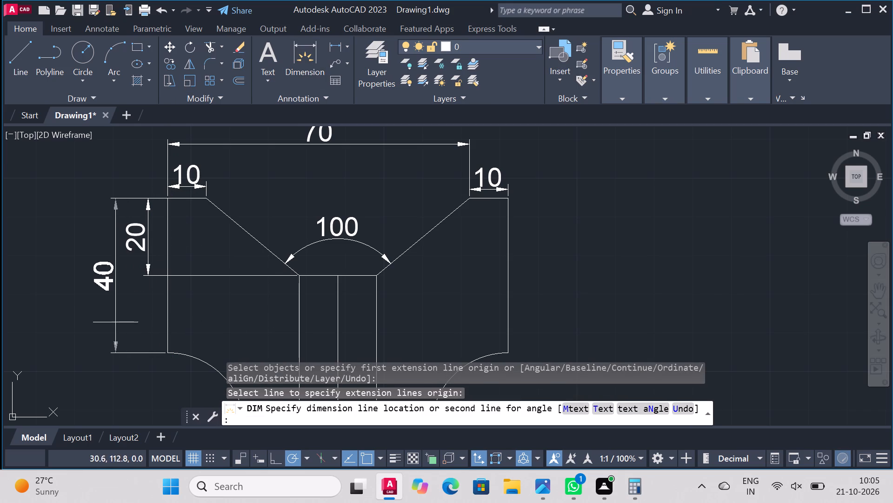
{"action": "left_click", "coordinate": [115, 322]}
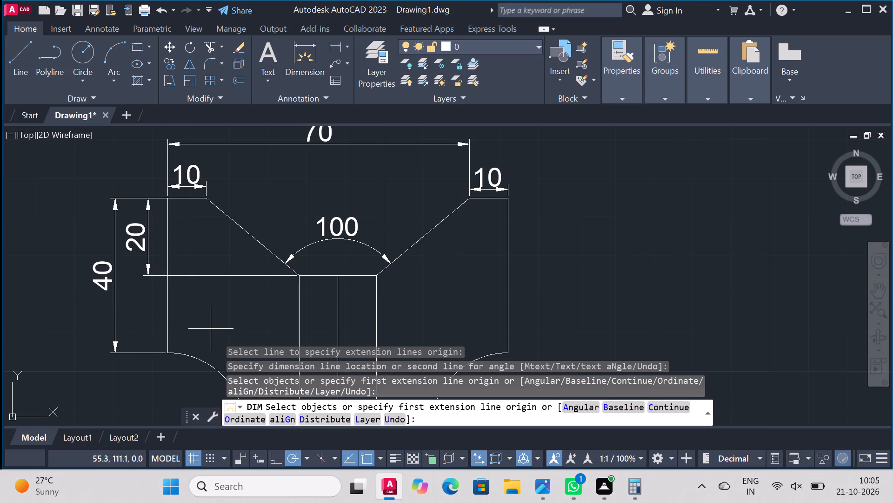
Add radius dimensions to the right and left concave side arcs, placing each text on the arc's outer side.
{"action": "scroll", "coordinate": [345, 283], "scroll_direction": "down", "scroll_amount": 2}
{"action": "scroll", "coordinate": [396, 287], "scroll_direction": "up", "scroll_amount": 1}
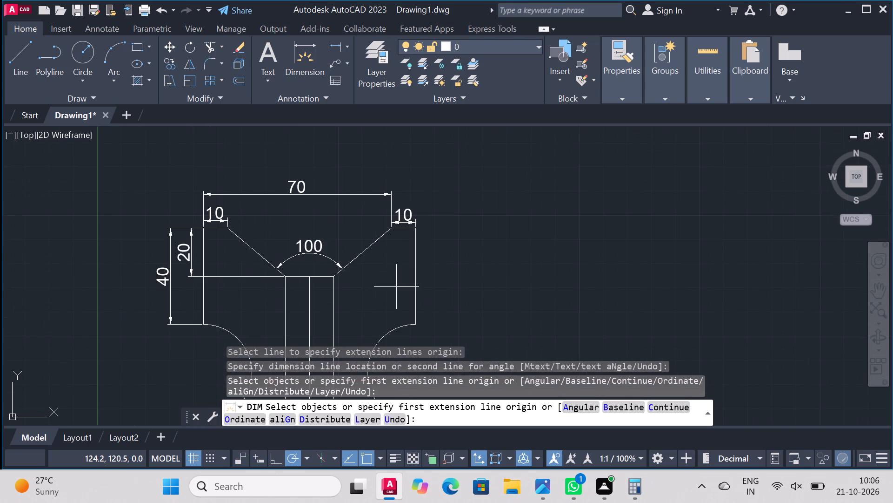
{"action": "scroll", "coordinate": [419, 231], "scroll_direction": "down", "scroll_amount": 1}
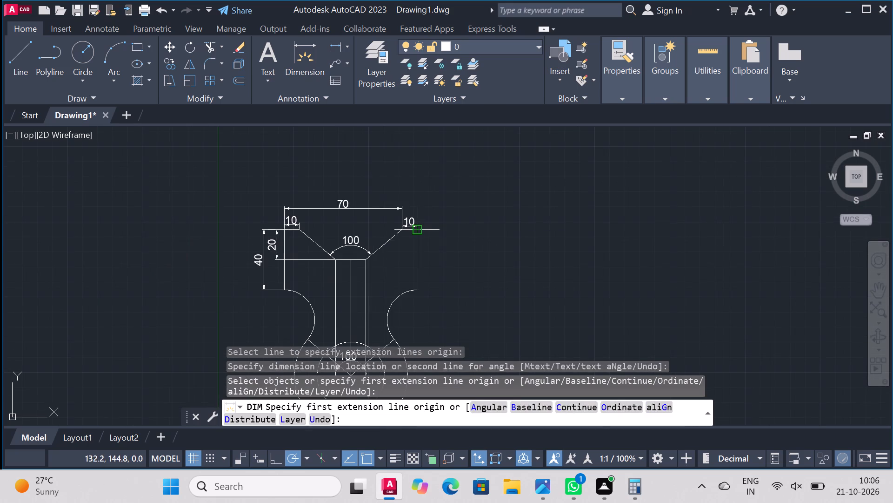
{"action": "scroll", "coordinate": [421, 228], "scroll_direction": "down", "scroll_amount": 1}
{"action": "scroll", "coordinate": [372, 313], "scroll_direction": "up", "scroll_amount": 3}
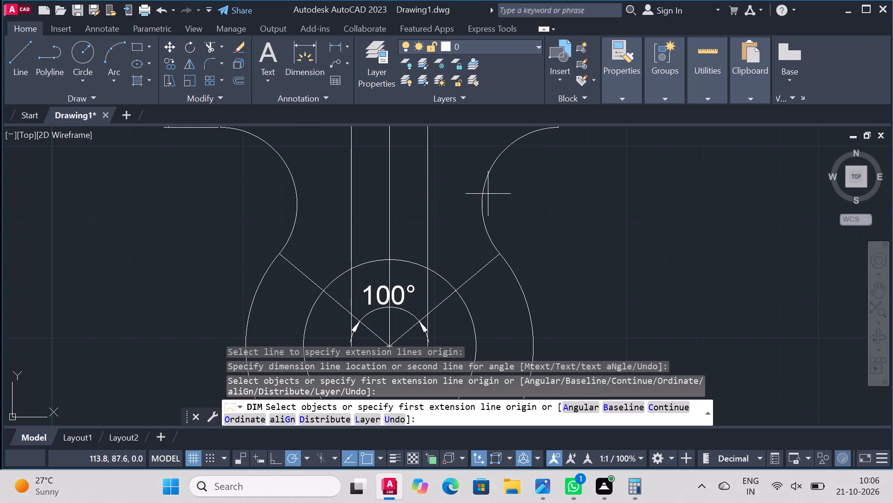
{"action": "left_click", "coordinate": [483, 194]}
{"action": "left_click", "coordinate": [505, 204]}
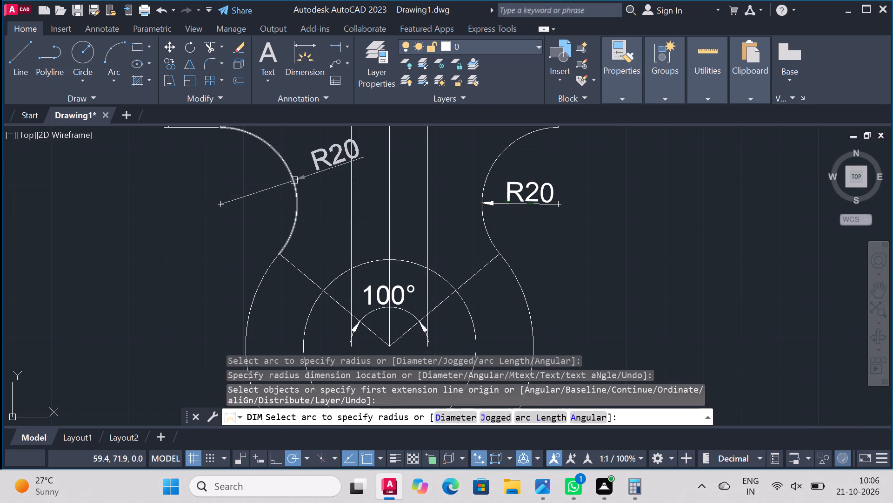
{"action": "left_click", "coordinate": [294, 180]}
{"action": "left_click", "coordinate": [266, 194]}
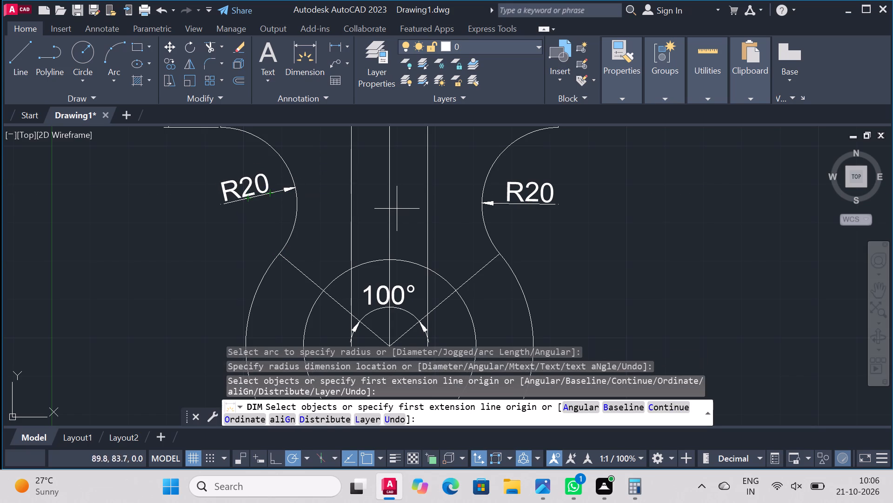
Add diameter dimensions to the inner circle and the large outer arc, placing both texts to the right of the part.
{"action": "scroll", "coordinate": [459, 217], "scroll_direction": "down", "scroll_amount": 2}
{"action": "scroll", "coordinate": [453, 256], "scroll_direction": "down", "scroll_amount": 1}
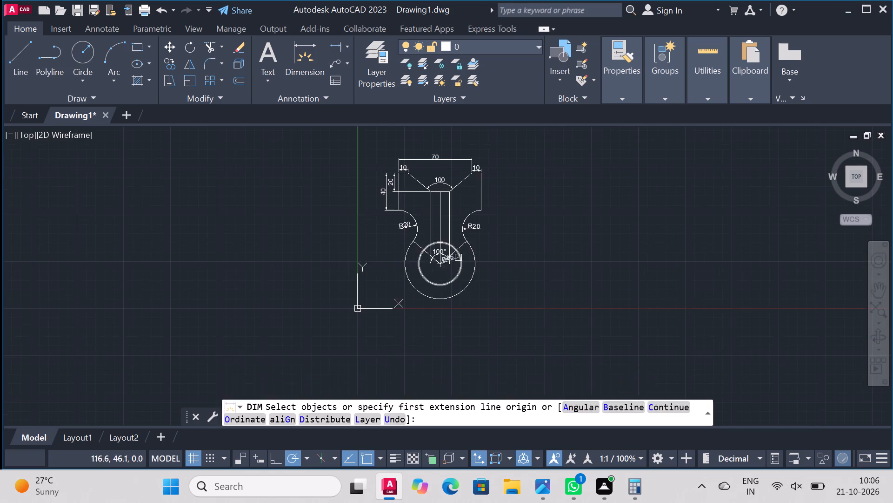
{"action": "scroll", "coordinate": [475, 285], "scroll_direction": "up", "scroll_amount": 2}
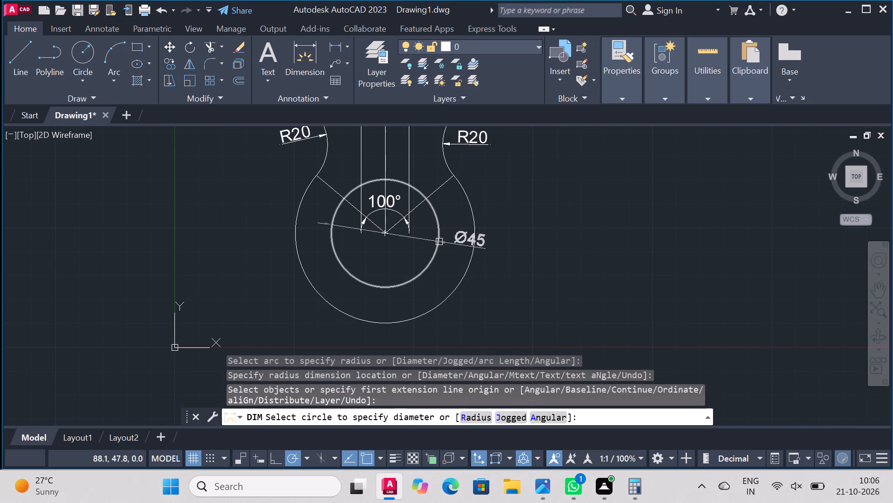
{"action": "left_click", "coordinate": [440, 242]}
{"action": "left_click", "coordinate": [526, 258]}
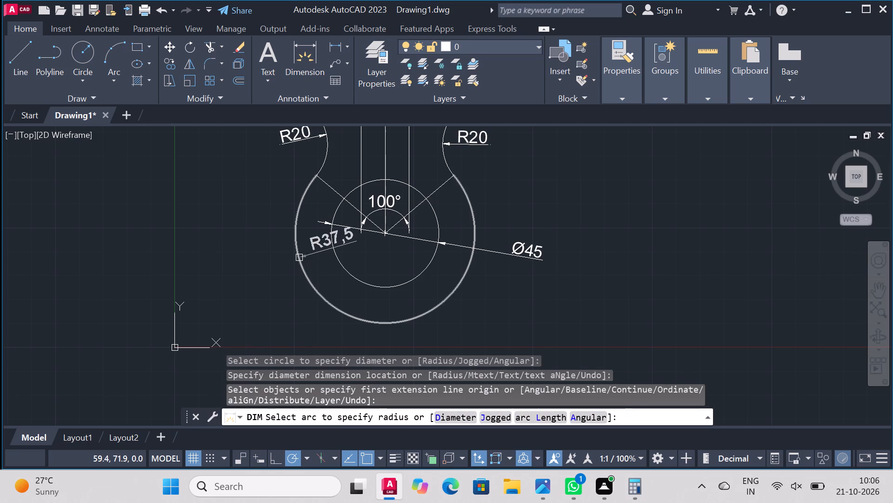
{"action": "left_click", "coordinate": [348, 47]}
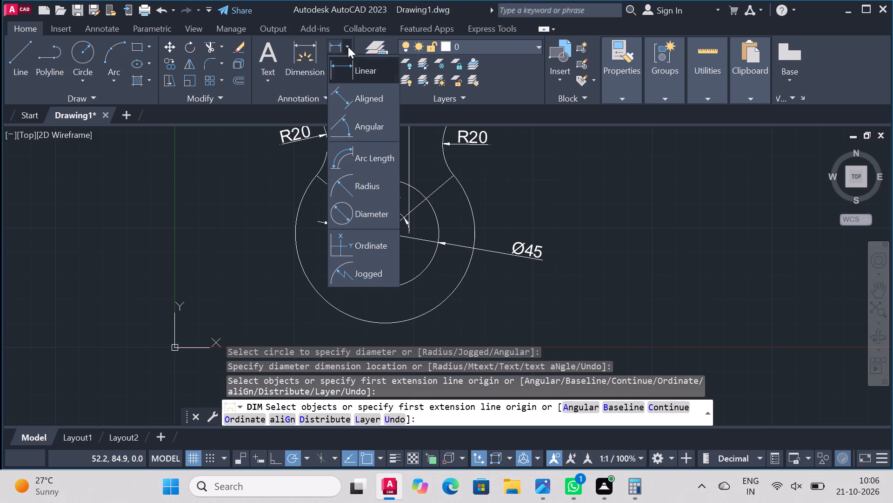
{"action": "left_click", "coordinate": [365, 207]}
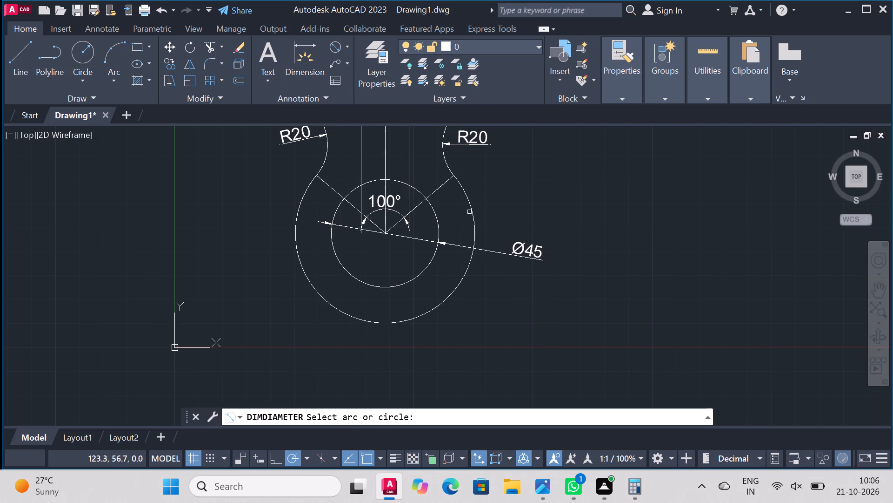
{"action": "left_click", "coordinate": [473, 207]}
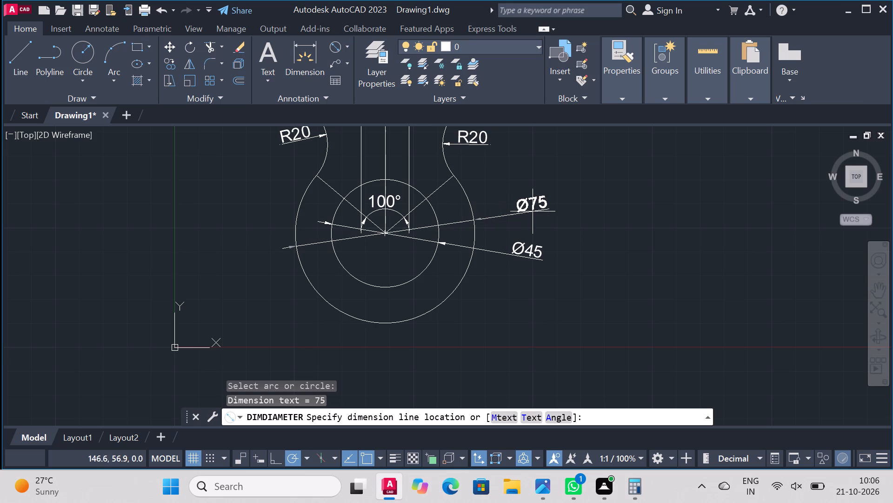
{"action": "left_click", "coordinate": [521, 213]}
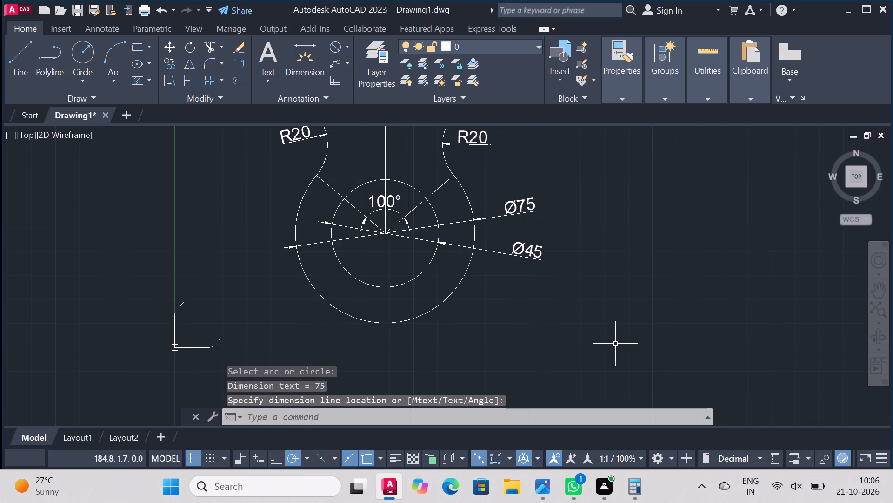
Draw a long horizontal line extending rightward from the outer right top corner of the part.
{"action": "scroll", "coordinate": [422, 329], "scroll_direction": "down", "scroll_amount": 1}
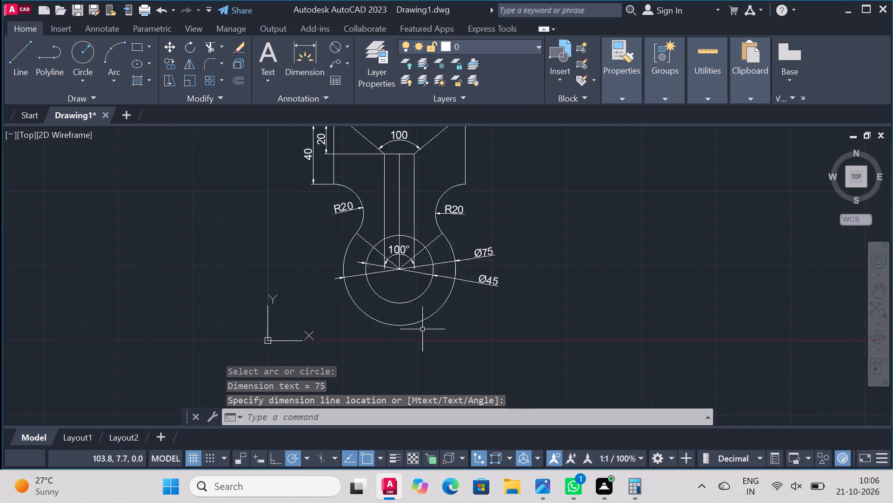
{"action": "scroll", "coordinate": [422, 329], "scroll_direction": "down", "scroll_amount": 1}
{"action": "scroll", "coordinate": [446, 302], "scroll_direction": "up", "scroll_amount": 1}
{"action": "scroll", "coordinate": [456, 304], "scroll_direction": "down", "scroll_amount": 1}
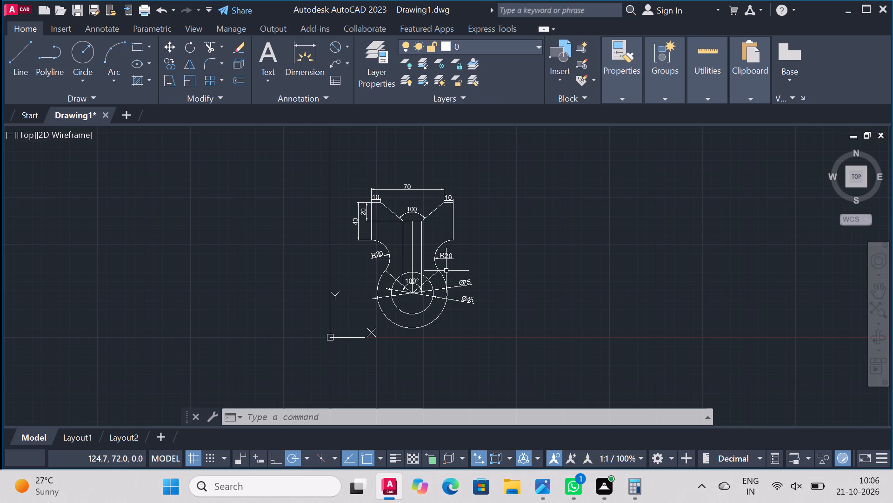
{"action": "left_click", "coordinate": [13, 65]}
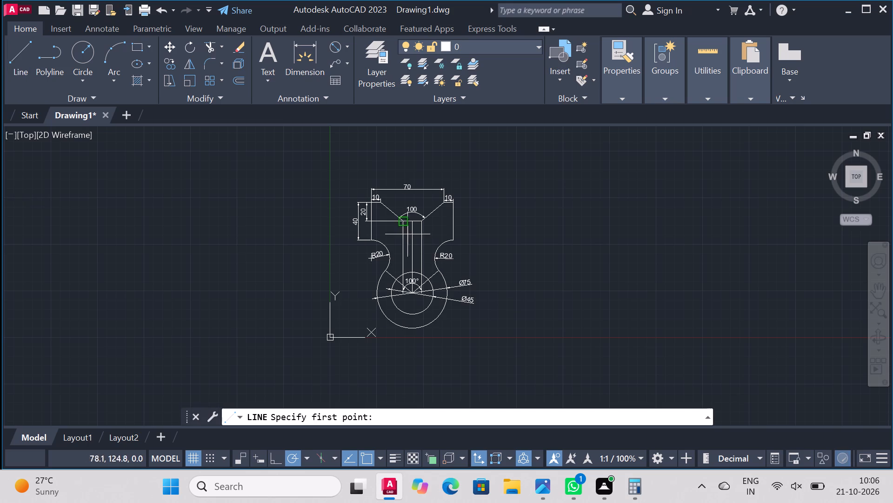
{"action": "scroll", "coordinate": [486, 198], "scroll_direction": "up", "scroll_amount": 2}
{"action": "left_click", "coordinate": [405, 206]}
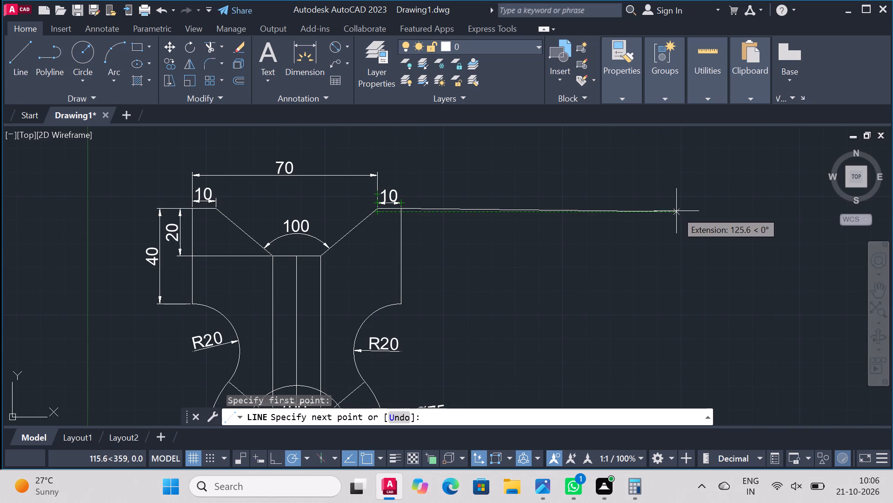
{"action": "left_click", "coordinate": [686, 208]}
{"action": "right_click", "coordinate": [687, 206]}
{"action": "left_click", "coordinate": [728, 211]}
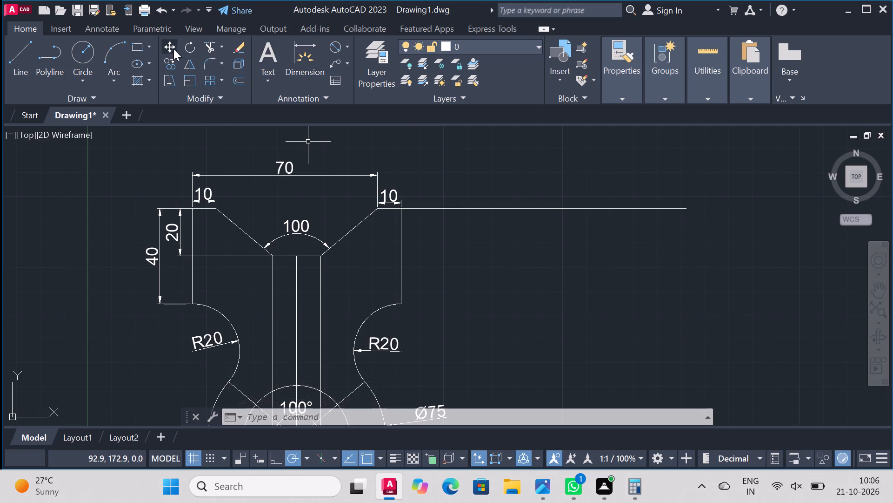
Draw a vertical line about 18 long straight down from the far end of the horizontal line.
{"action": "left_click", "coordinate": [26, 53]}
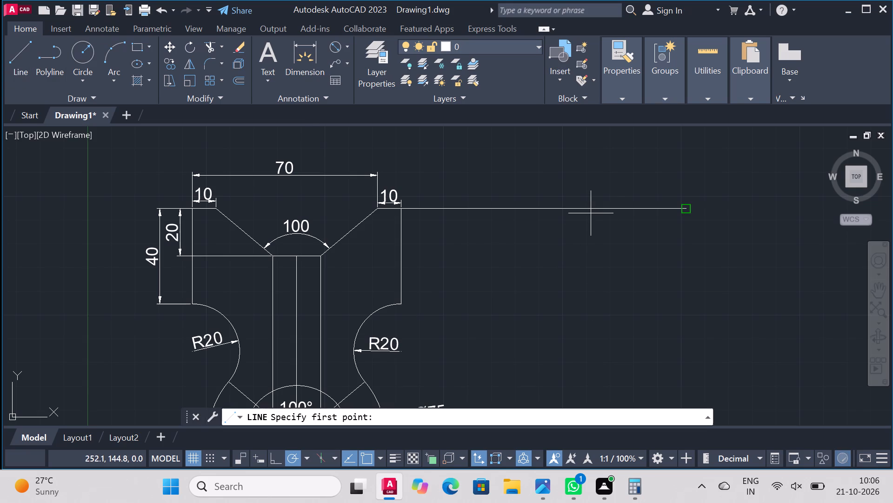
{"action": "left_click", "coordinate": [686, 211]}
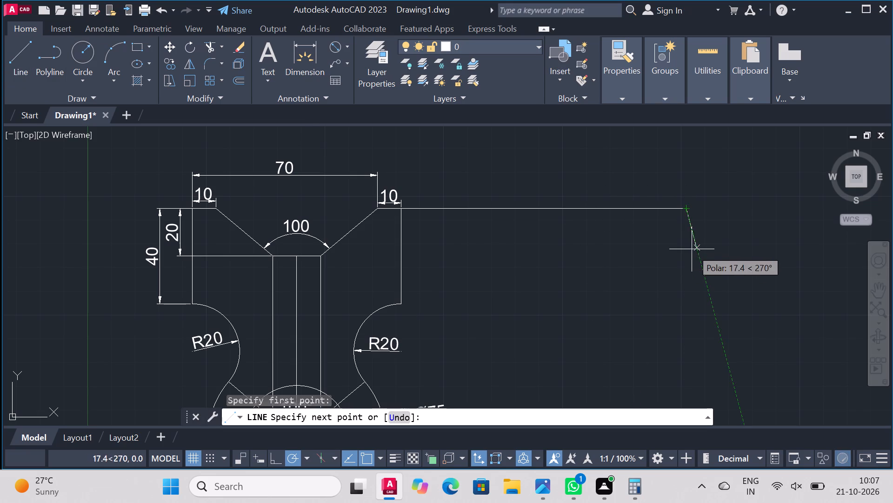
{"action": "left_click", "coordinate": [687, 251]}
{"action": "right_click", "coordinate": [687, 251]}
{"action": "left_click", "coordinate": [727, 257]}
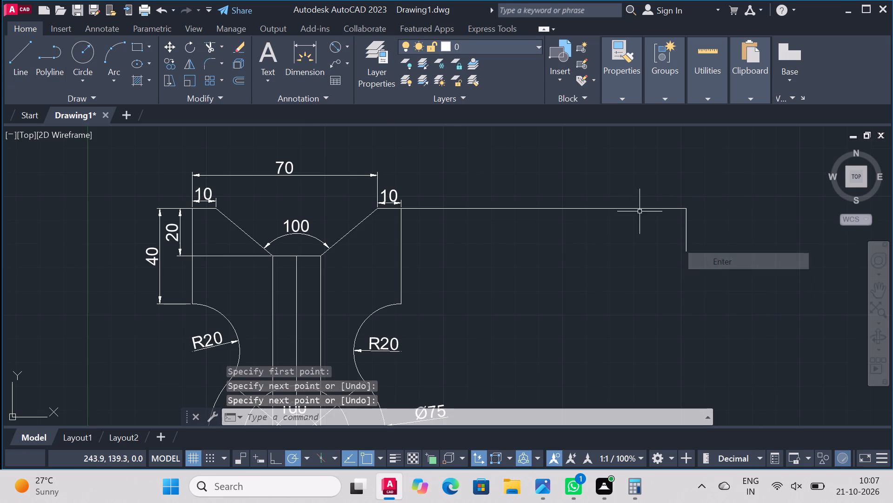
Trim away the long horizontal line between the part and the short vertical line.
{"action": "left_click", "coordinate": [210, 48]}
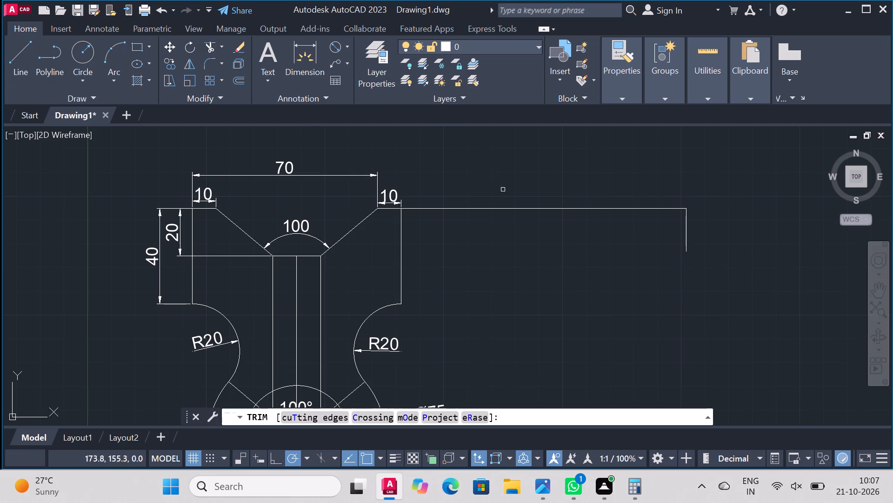
{"action": "left_click", "coordinate": [511, 208]}
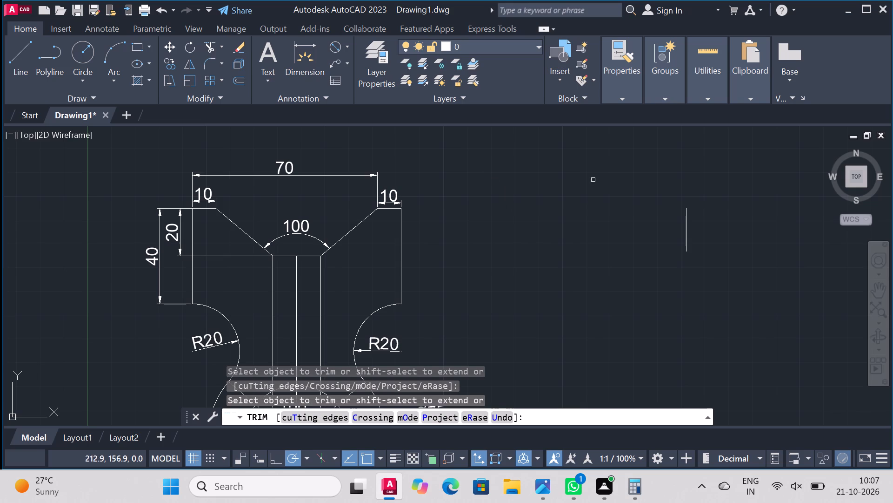
Draw a 50-long horizontal line toward the part from the top end of the short vertical line.
{"action": "left_click", "coordinate": [7, 59]}
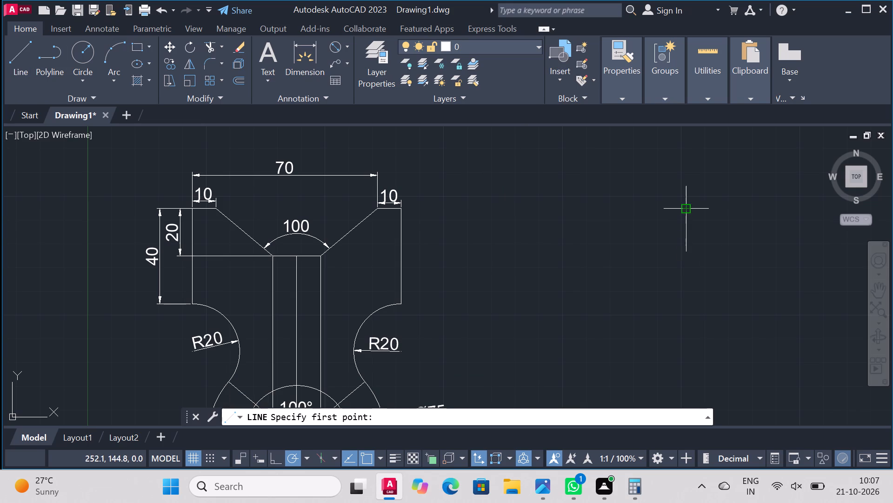
{"action": "left_click", "coordinate": [687, 204]}
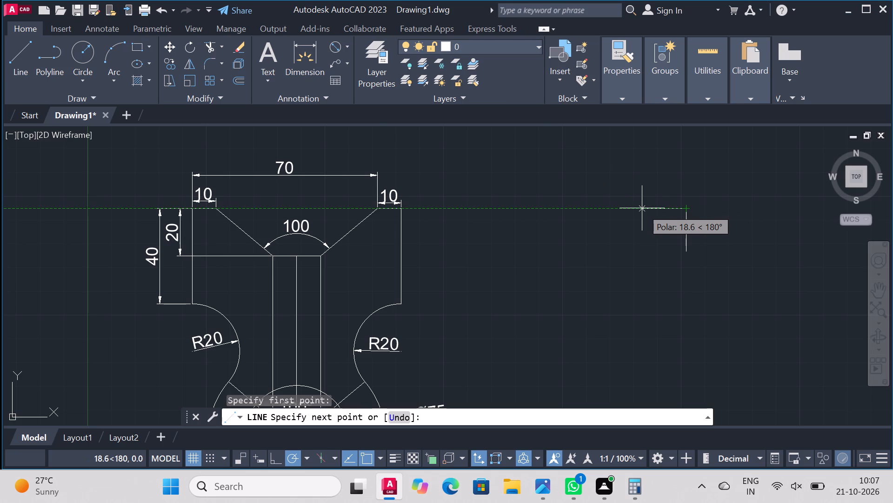
{"action": "type", "text": "50"}
{"action": "key", "text": "Return"}
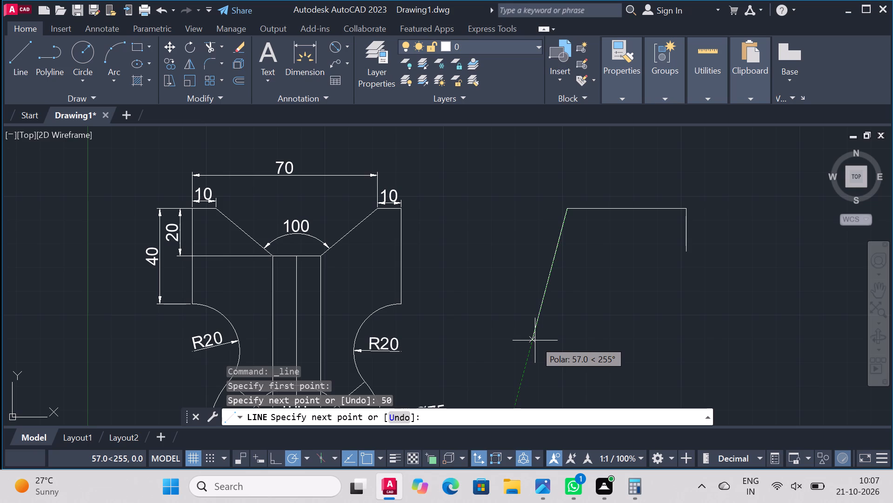
{"action": "right_click", "coordinate": [535, 340]}
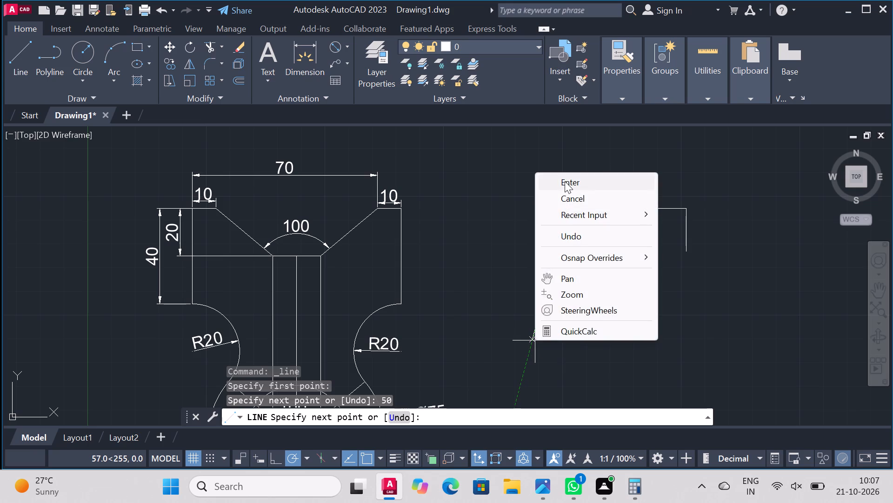
{"action": "left_click", "coordinate": [565, 181]}
Draw a line from the circles' centre down to the outer arc's lowest point, continuing horizontally right until beneath the short vertical line.
{"action": "scroll", "coordinate": [435, 219], "scroll_direction": "down", "scroll_amount": 2}
{"action": "scroll", "coordinate": [472, 291], "scroll_direction": "up", "scroll_amount": 2}
{"action": "scroll", "coordinate": [443, 287], "scroll_direction": "down", "scroll_amount": 2}
{"action": "scroll", "coordinate": [436, 357], "scroll_direction": "up", "scroll_amount": 2}
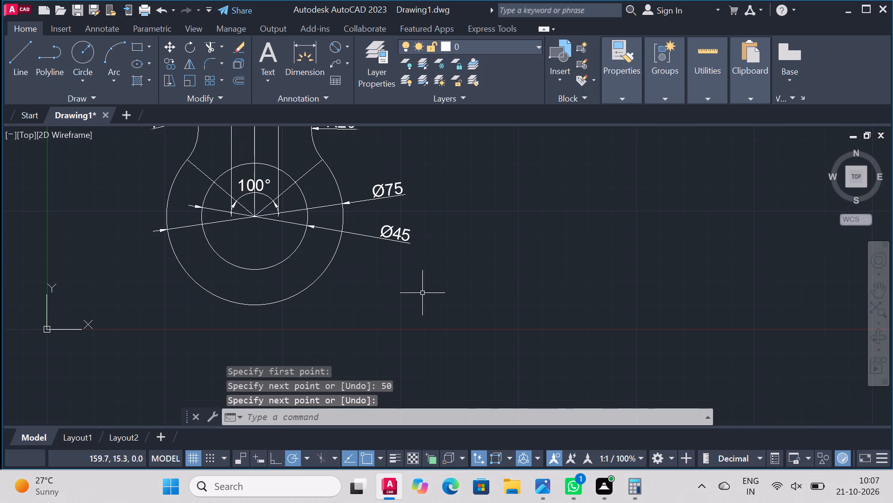
{"action": "right_click", "coordinate": [422, 292]}
{"action": "left_click", "coordinate": [466, 14]}
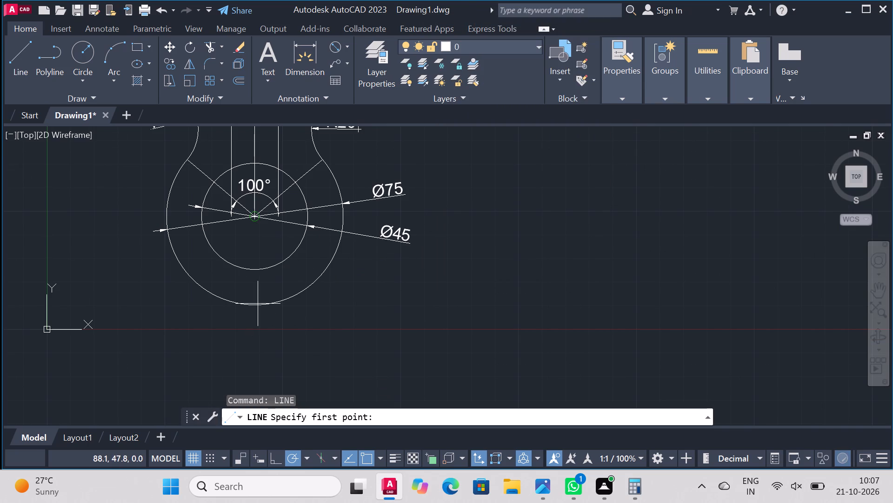
{"action": "left_click", "coordinate": [250, 214]}
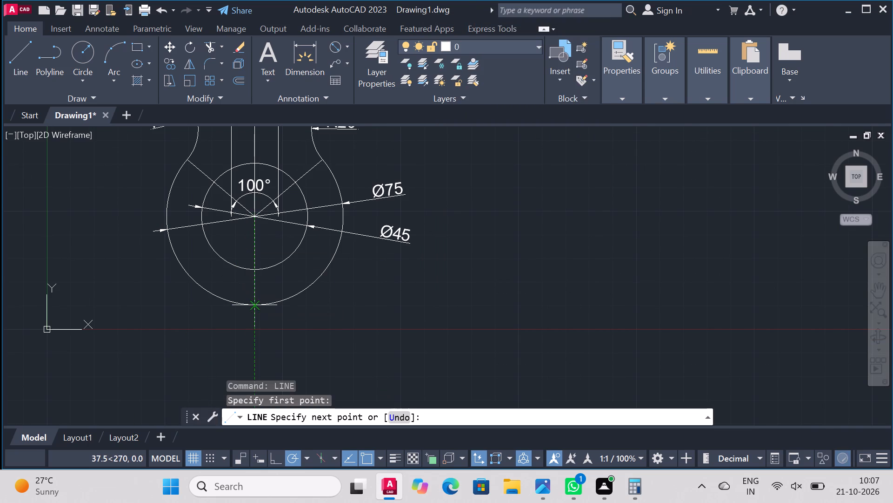
{"action": "left_click", "coordinate": [253, 310]}
{"action": "scroll", "coordinate": [660, 305], "scroll_direction": "down", "scroll_amount": 2}
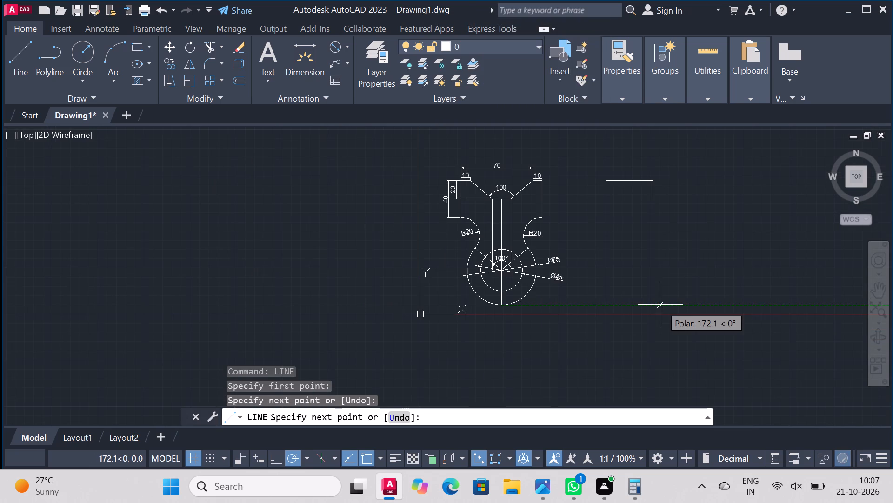
{"action": "right_click", "coordinate": [671, 305]}
{"action": "left_click", "coordinate": [651, 304]}
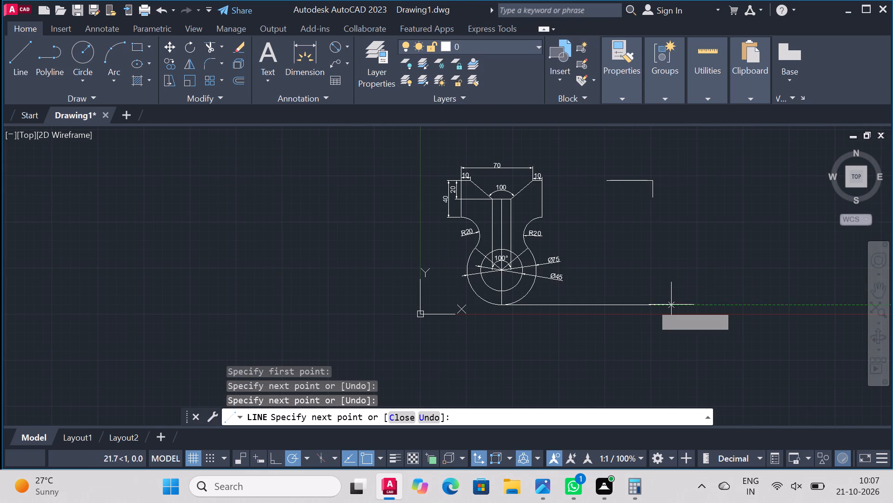
{"action": "key", "text": "Escape"}
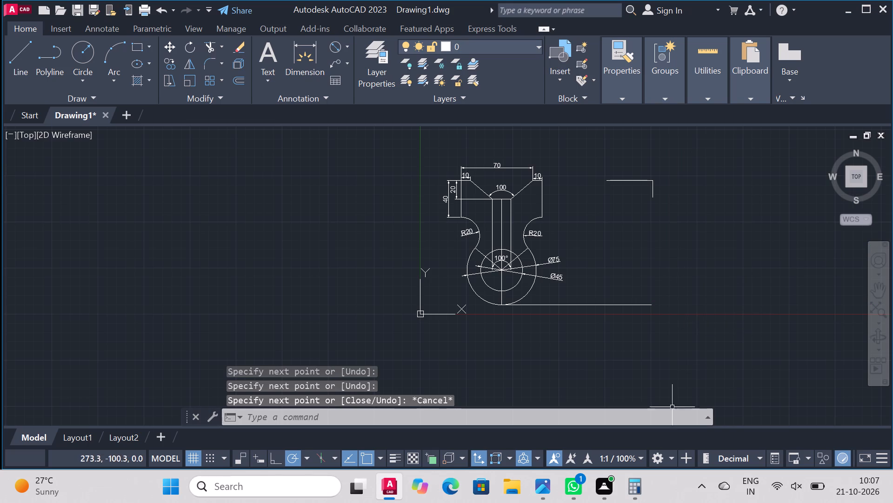
Draw a vertical line from the short vertical line's lower end down to the end of the bottom horizontal line.
{"action": "left_click", "coordinate": [23, 58]}
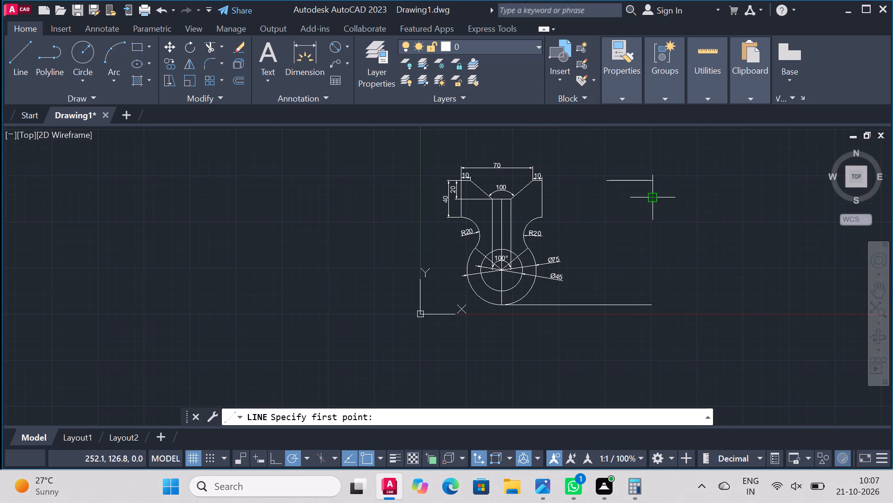
{"action": "left_click", "coordinate": [652, 197]}
{"action": "left_click", "coordinate": [652, 305]}
{"action": "right_click", "coordinate": [652, 305]}
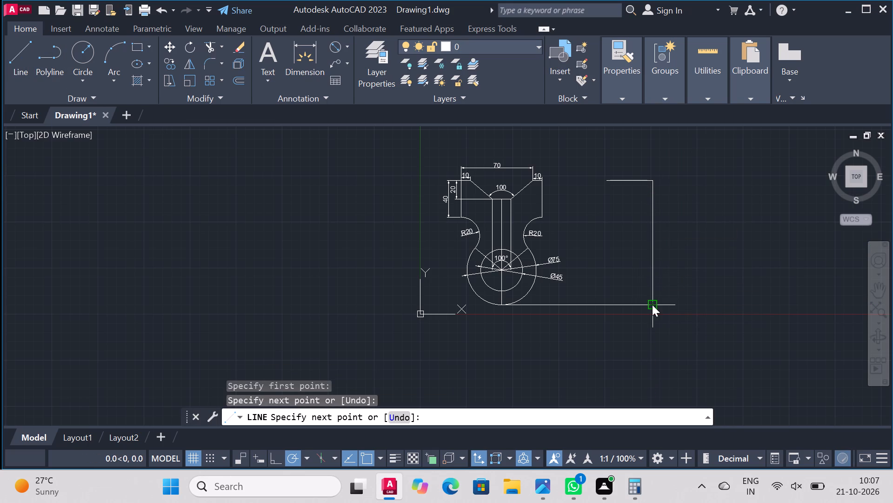
{"action": "left_click", "coordinate": [690, 145]}
Draw the side view's left edge from the left end of the 50-long top line down to the bottom horizontal line.
{"action": "scroll", "coordinate": [680, 212], "scroll_direction": "down", "scroll_amount": 2}
{"action": "scroll", "coordinate": [680, 212], "scroll_direction": "up", "scroll_amount": 3}
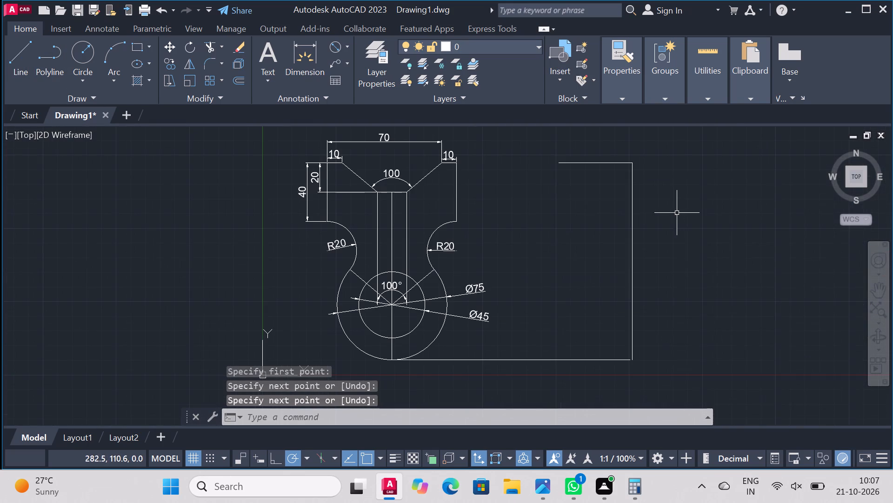
{"action": "right_click", "coordinate": [677, 213]}
{"action": "left_click", "coordinate": [718, 193]}
{"action": "left_click", "coordinate": [562, 161]}
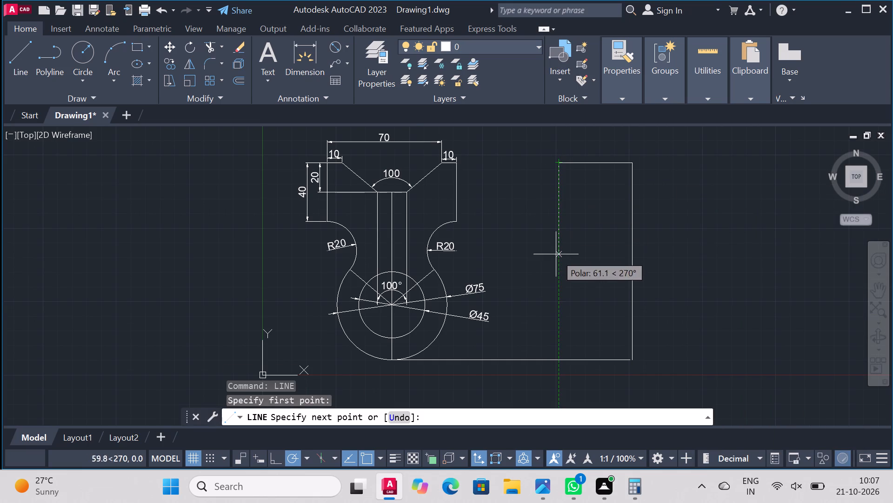
{"action": "left_click", "coordinate": [559, 361]}
{"action": "right_click", "coordinate": [559, 361]}
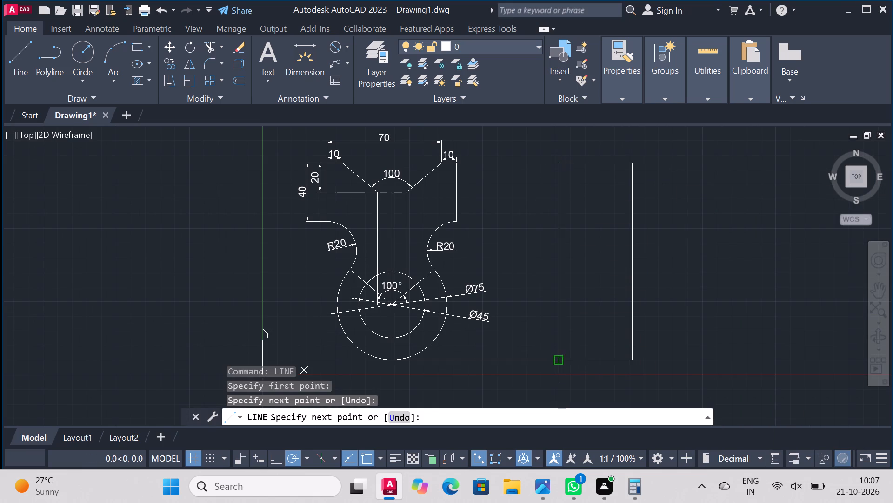
{"action": "left_click", "coordinate": [598, 201]}
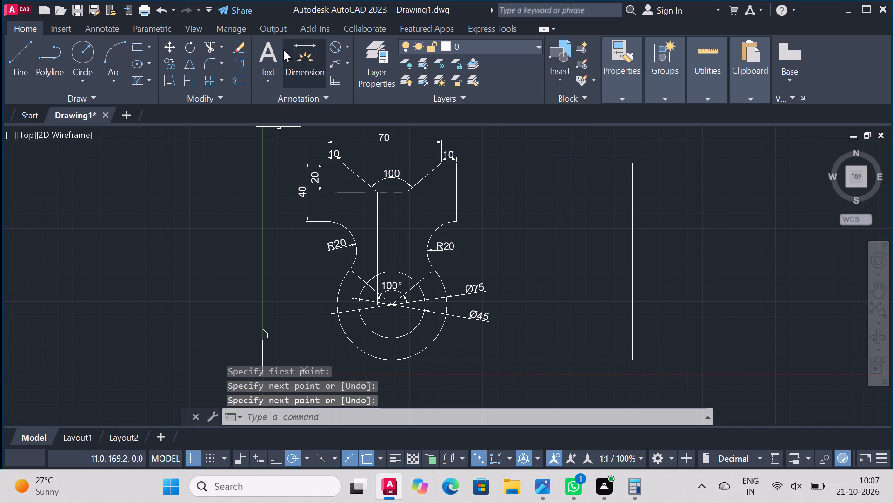
Trim away the bottom horizontal line between the part's outer arc and the new rectangle.
{"action": "left_click", "coordinate": [207, 48]}
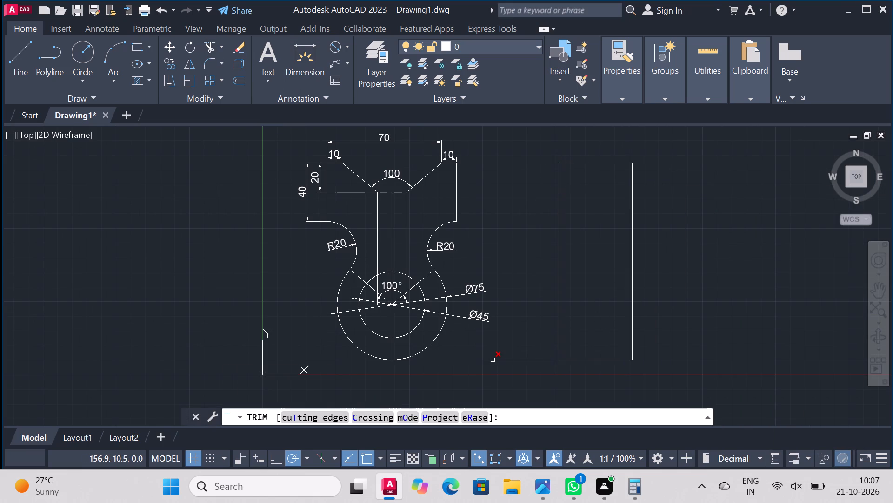
{"action": "left_click", "coordinate": [493, 360]}
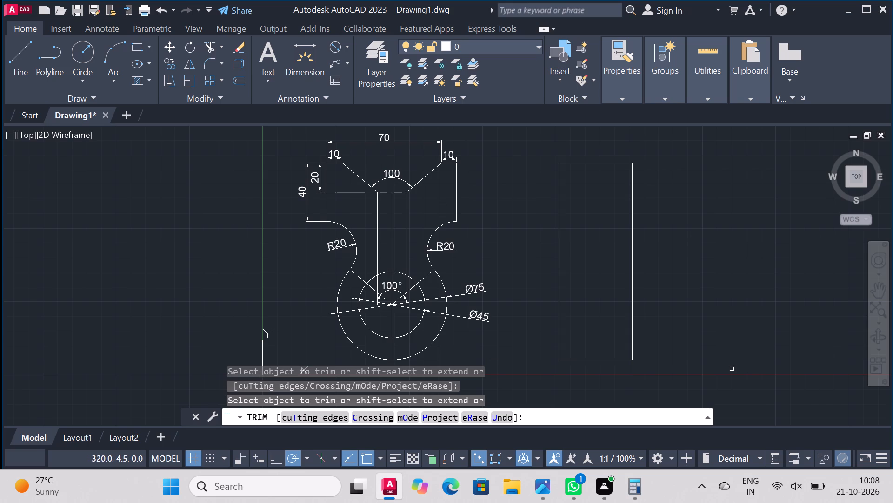
Draw a line 20 down from the rectangle's upper left corner, continuing horizontally across to its right edge.
{"action": "left_click", "coordinate": [13, 55]}
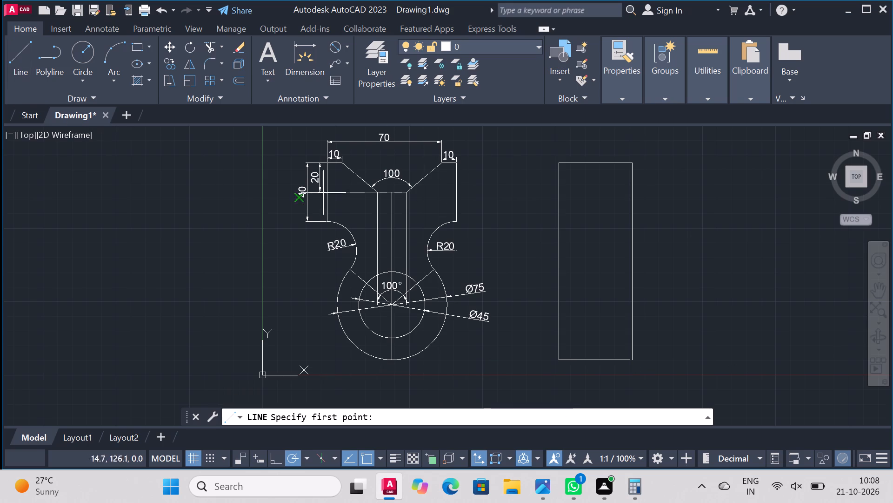
{"action": "left_click", "coordinate": [561, 160]}
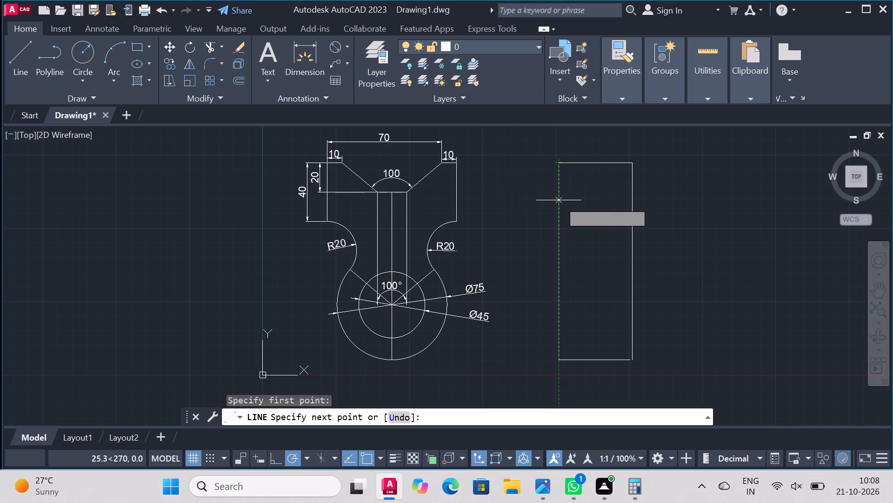
{"action": "type", "text": "20"}
{"action": "key", "text": "Return"}
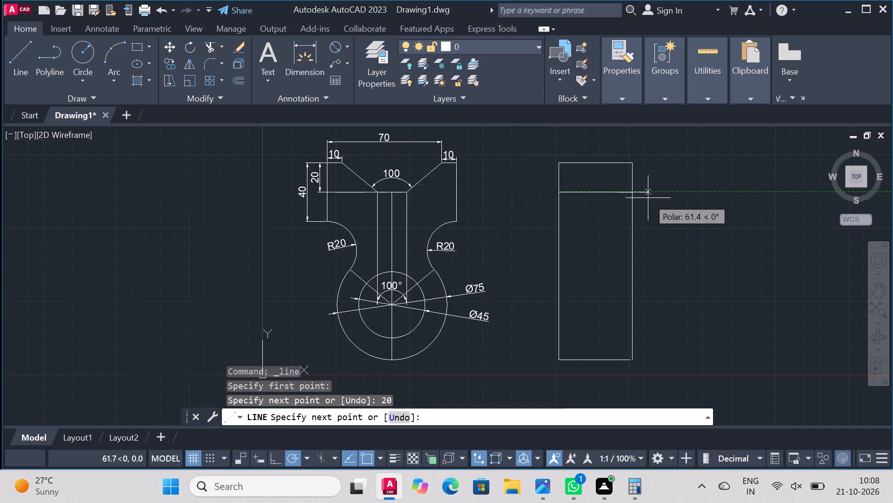
{"action": "left_click", "coordinate": [634, 192]}
{"action": "right_click", "coordinate": [634, 192]}
{"action": "left_click", "coordinate": [679, 198]}
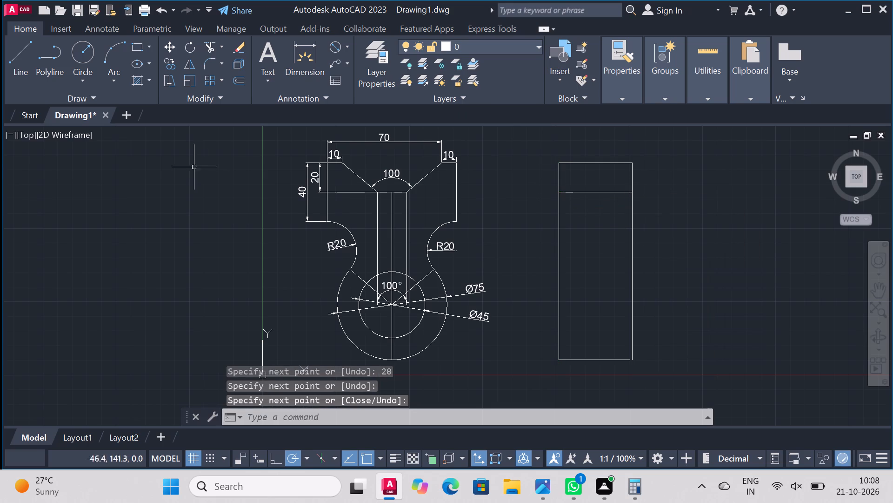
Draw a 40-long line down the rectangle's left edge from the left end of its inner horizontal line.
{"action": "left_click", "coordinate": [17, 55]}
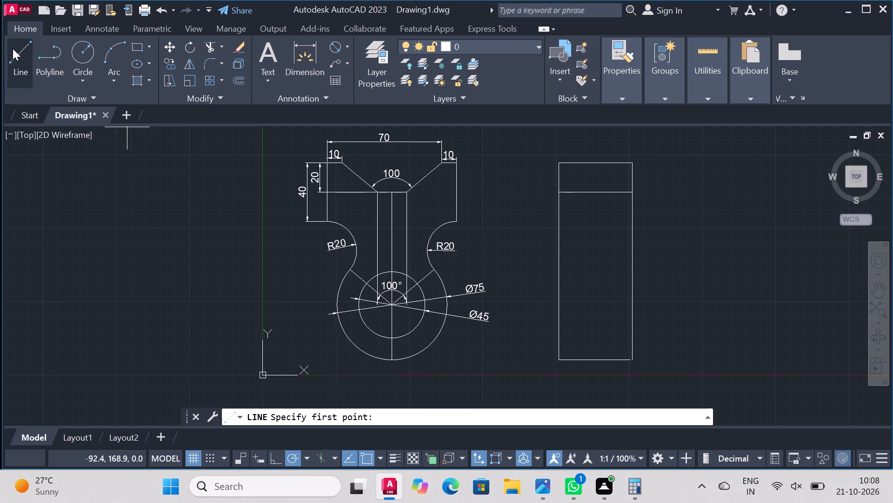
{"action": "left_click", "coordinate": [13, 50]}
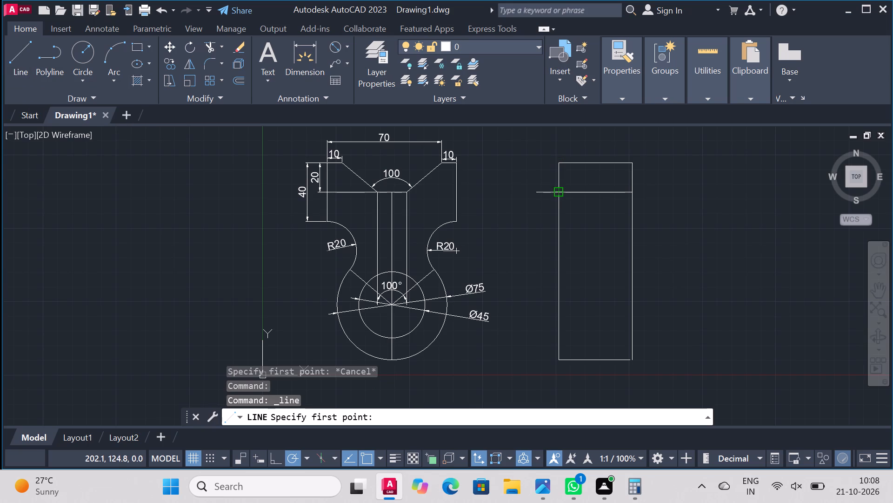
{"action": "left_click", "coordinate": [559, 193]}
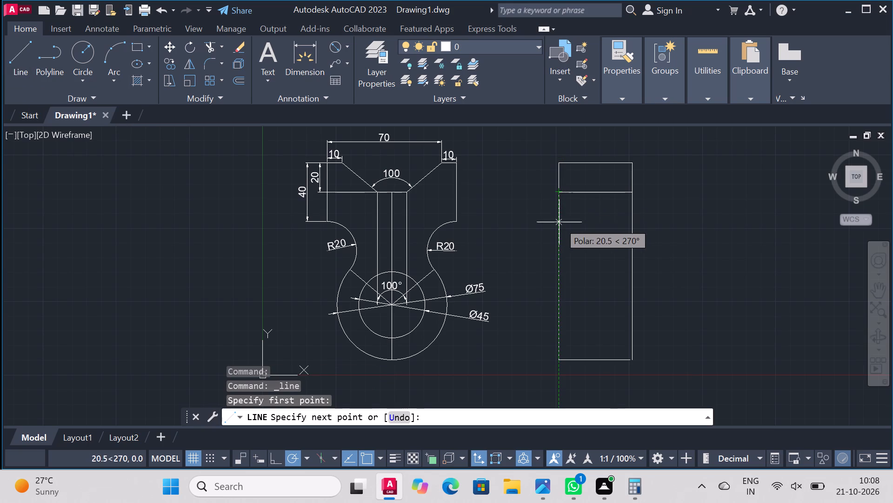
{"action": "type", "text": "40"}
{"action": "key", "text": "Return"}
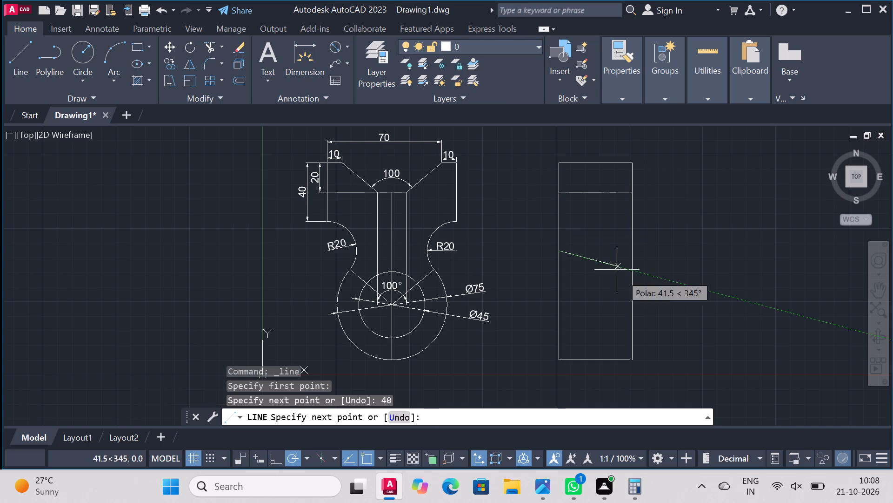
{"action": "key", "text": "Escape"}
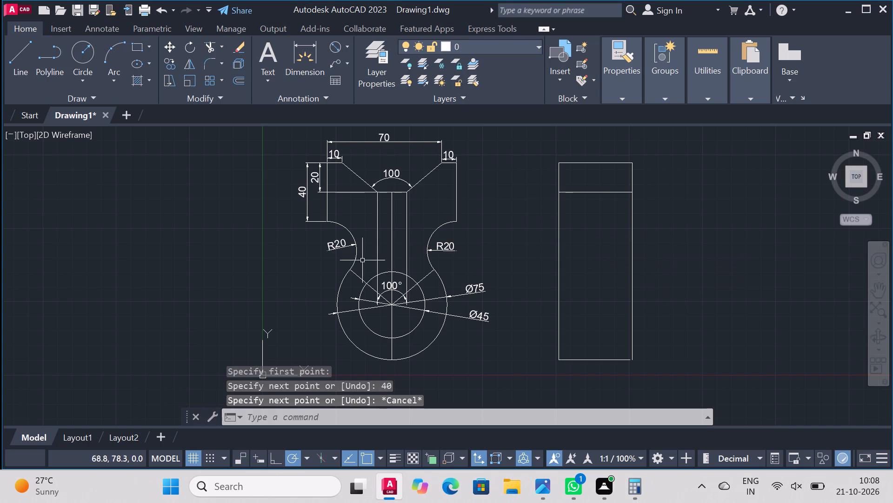
Draw a 60-long line down the rectangle's left edge from the left end of its inner horizontal line.
{"action": "right_click", "coordinate": [508, 188]}
{"action": "left_click", "coordinate": [560, 195]}
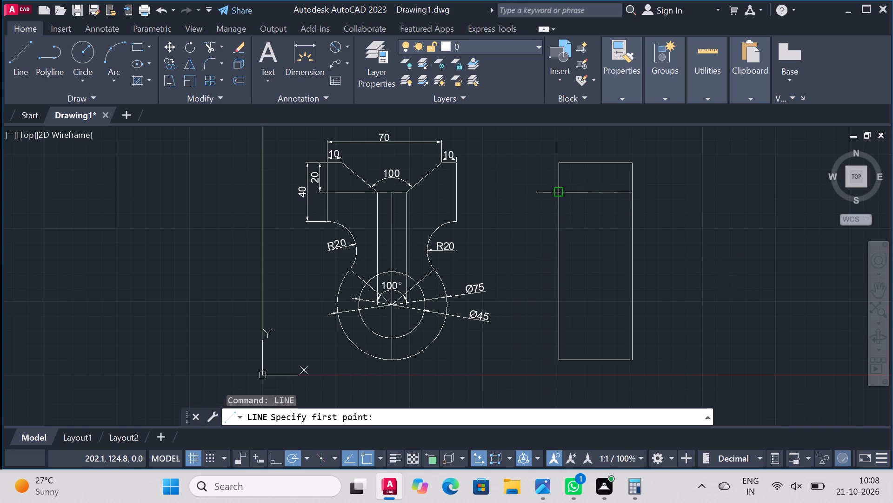
{"action": "left_click", "coordinate": [556, 194]}
{"action": "type", "text": "60"}
{"action": "key", "text": "Return"}
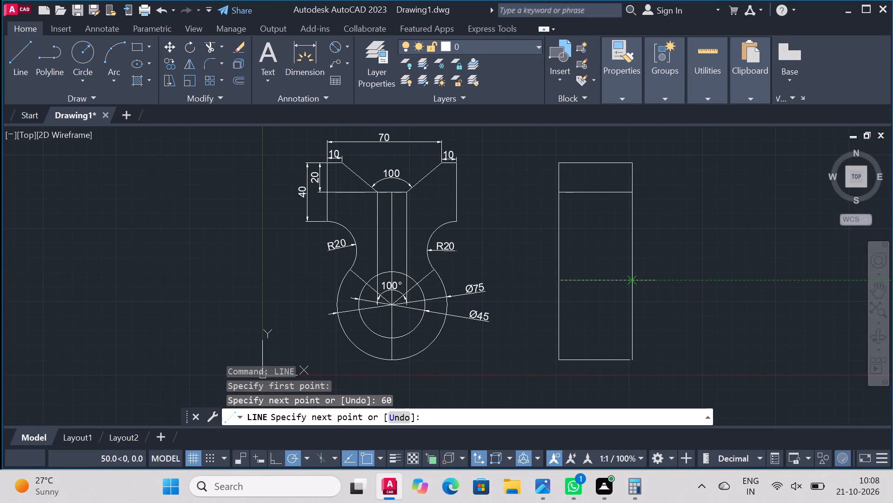
{"action": "right_click", "coordinate": [633, 280]}
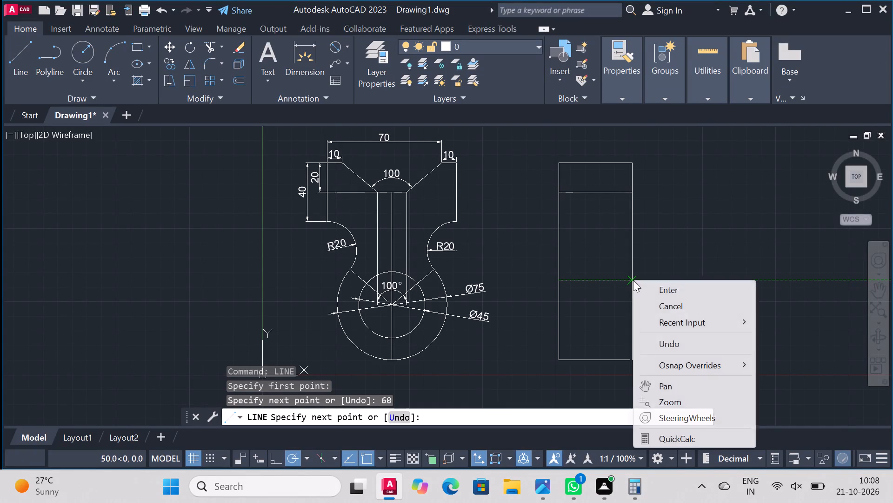
{"action": "left_click", "coordinate": [670, 285]}
Draw a horizontal line from the circles' centre rightward through the rectangle, ending beyond its right edge.
{"action": "right_click", "coordinate": [742, 196]}
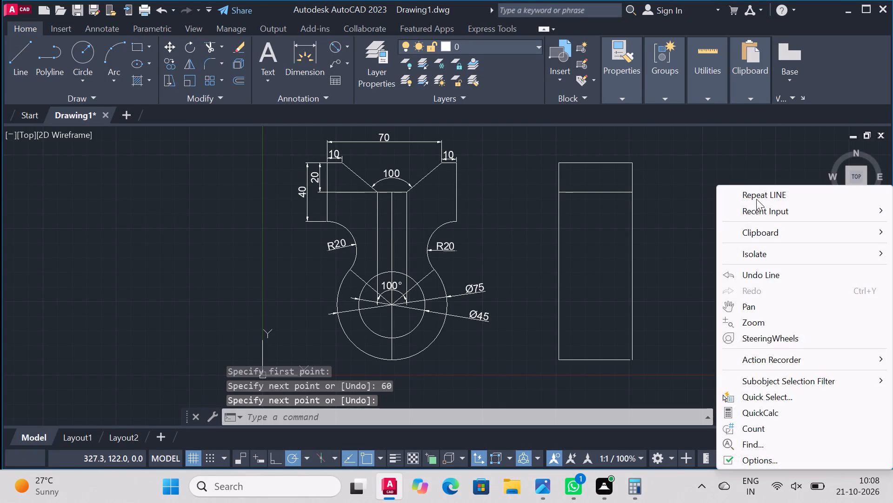
{"action": "left_click", "coordinate": [756, 199]}
{"action": "left_click", "coordinate": [393, 303]}
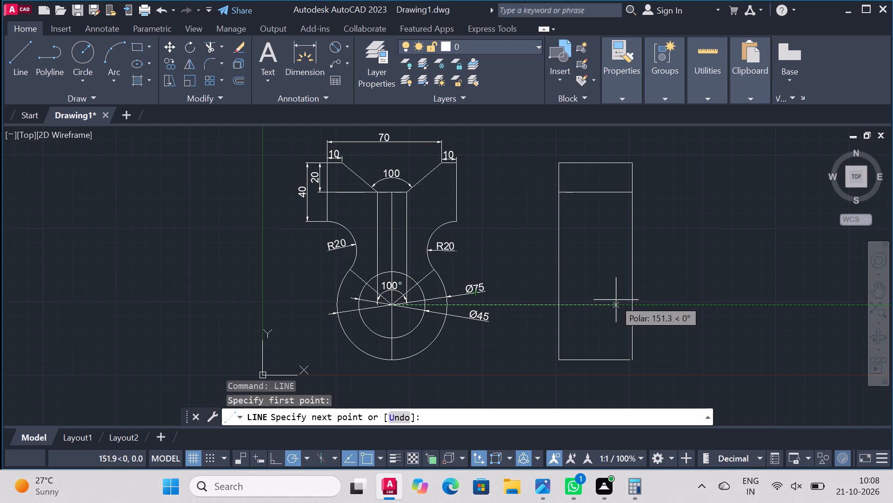
{"action": "left_click", "coordinate": [698, 300]}
{"action": "right_click", "coordinate": [698, 299]}
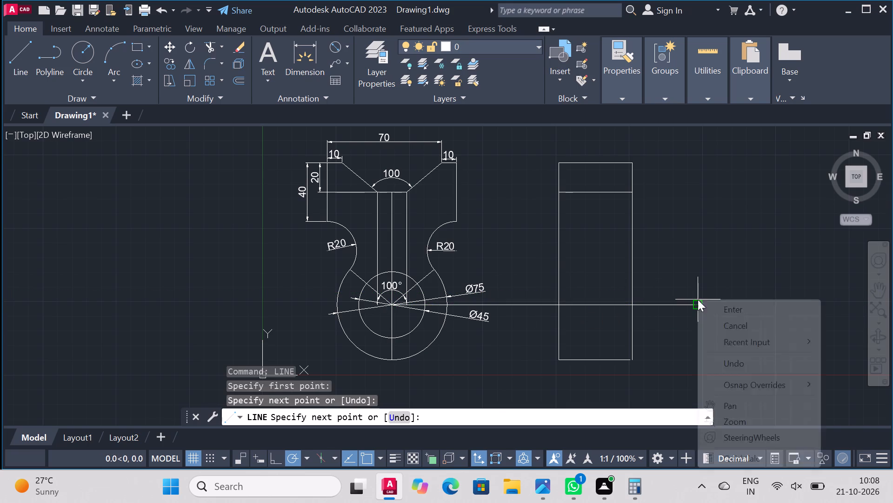
{"action": "left_click", "coordinate": [740, 304]}
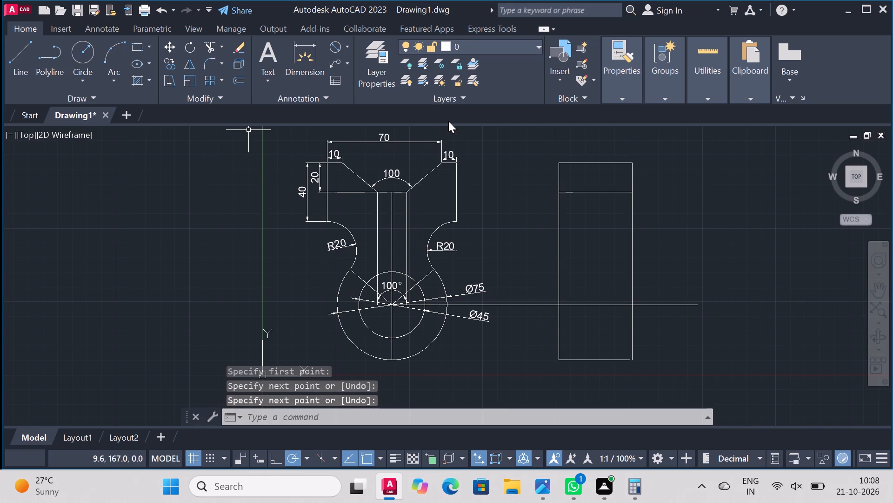
Trim the horizontal centre projection line from the circles' centre to the side view's left edge.
{"action": "left_click", "coordinate": [211, 42]}
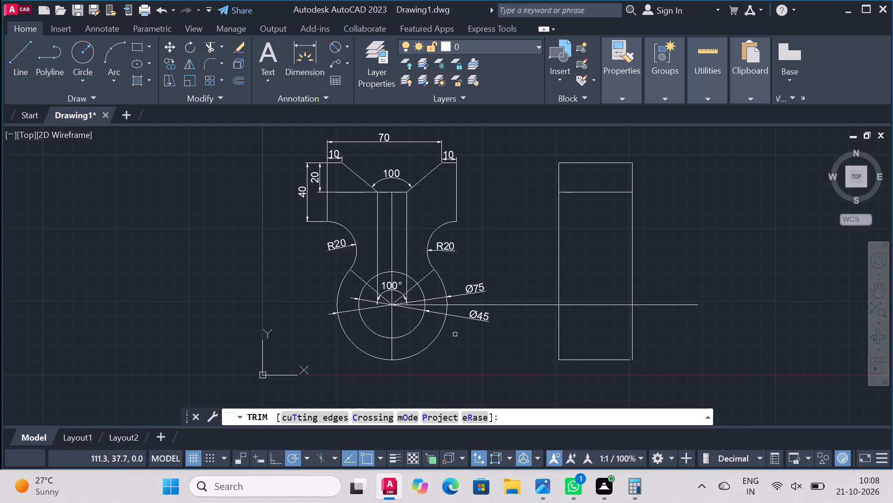
{"action": "left_click", "coordinate": [518, 304]}
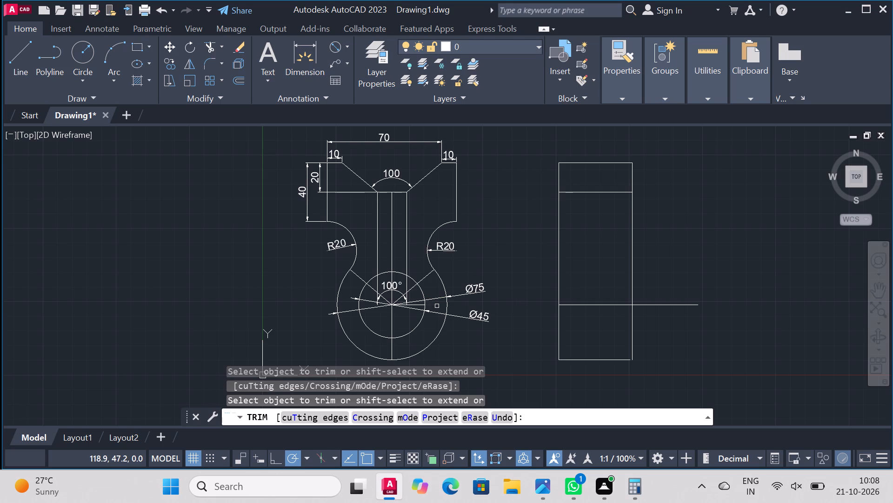
{"action": "left_click", "coordinate": [437, 306]}
{"action": "scroll", "coordinate": [426, 308], "scroll_direction": "up", "scroll_amount": 3}
{"action": "left_click", "coordinate": [393, 299]}
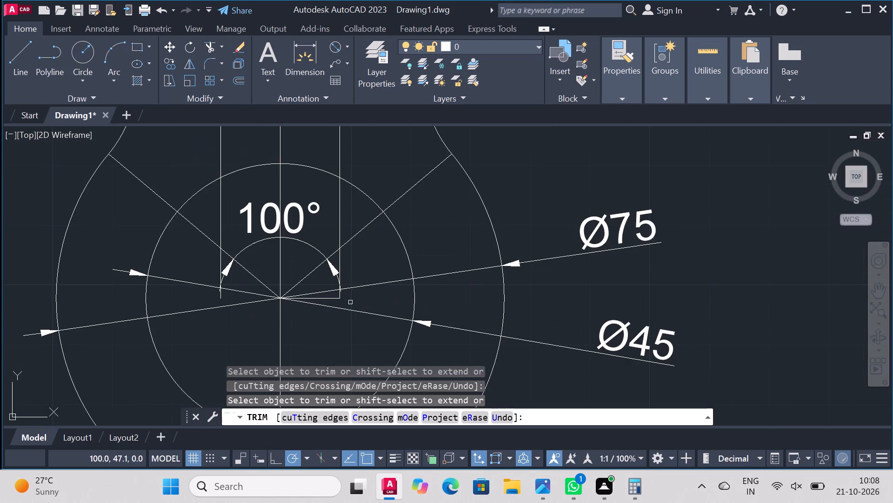
{"action": "left_click", "coordinate": [333, 299]}
Trim away the portions of the two outer vertical slot lines inside the 45 diameter circle.
{"action": "scroll", "coordinate": [379, 293], "scroll_direction": "down", "scroll_amount": 3}
{"action": "scroll", "coordinate": [385, 260], "scroll_direction": "up", "scroll_amount": 2}
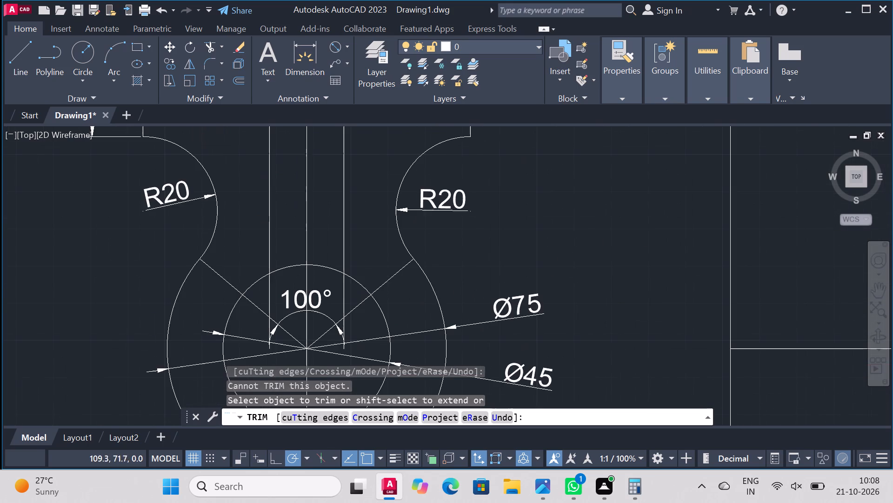
{"action": "left_click", "coordinate": [345, 326]}
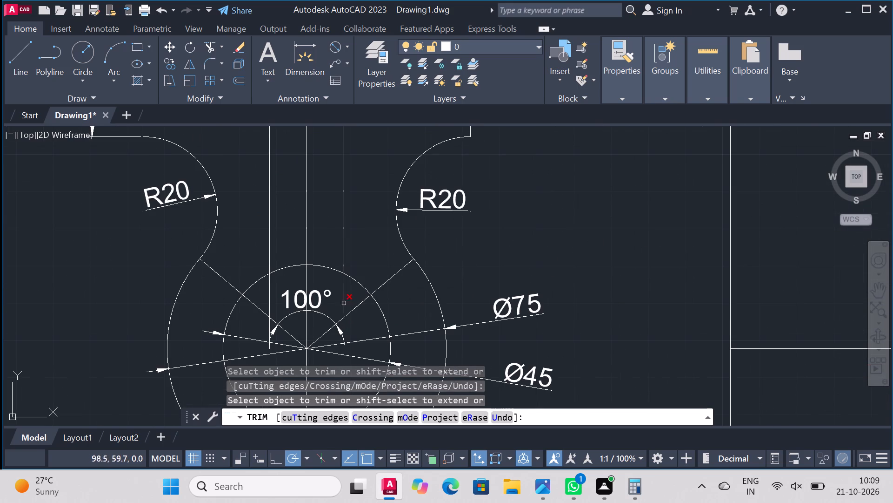
{"action": "left_click", "coordinate": [342, 295]}
{"action": "left_click", "coordinate": [268, 293]}
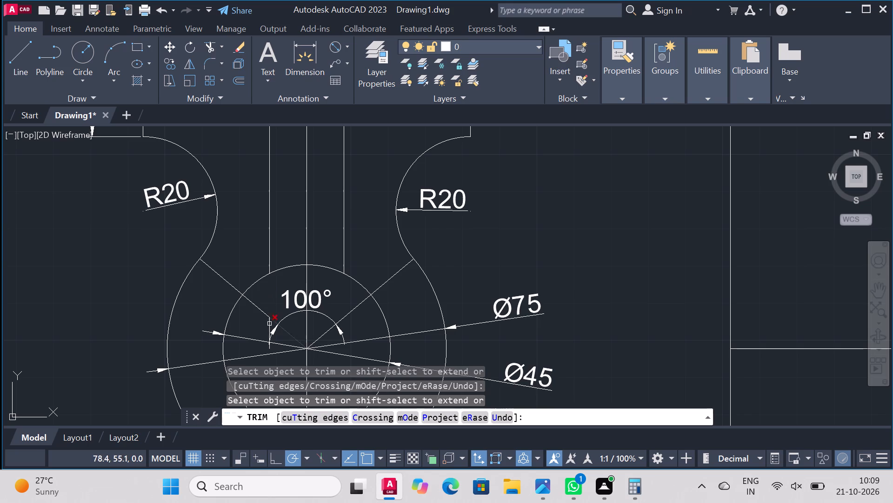
{"action": "left_click", "coordinate": [267, 326]}
Trim the two diagonal lines outside the 45 diameter circle, keeping their portions inside it.
{"action": "left_click", "coordinate": [260, 313]}
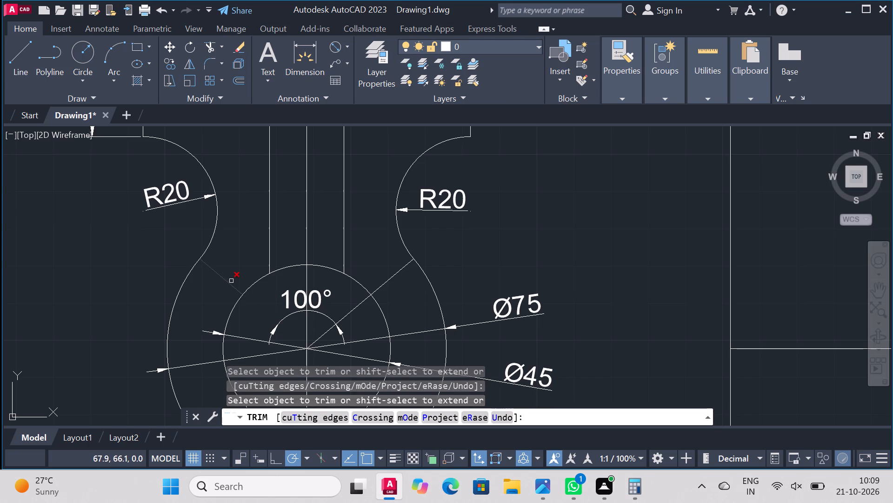
{"action": "key", "text": "ctrl+z"}
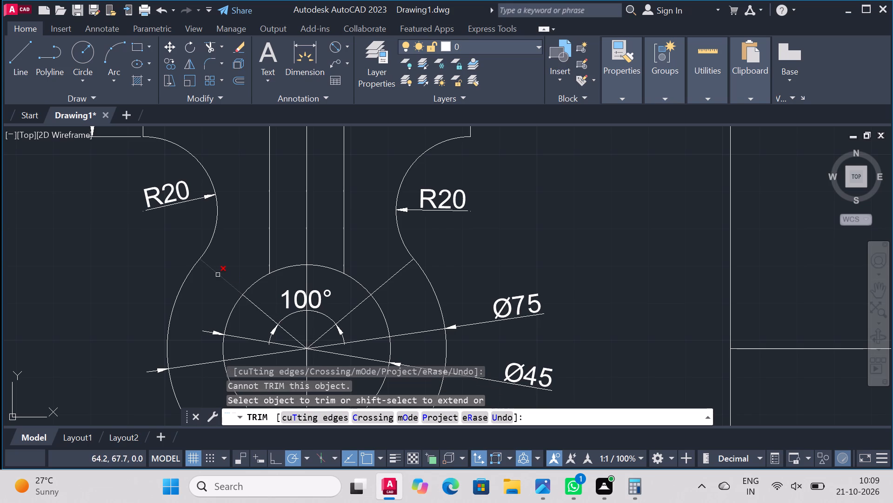
{"action": "left_click", "coordinate": [218, 275]}
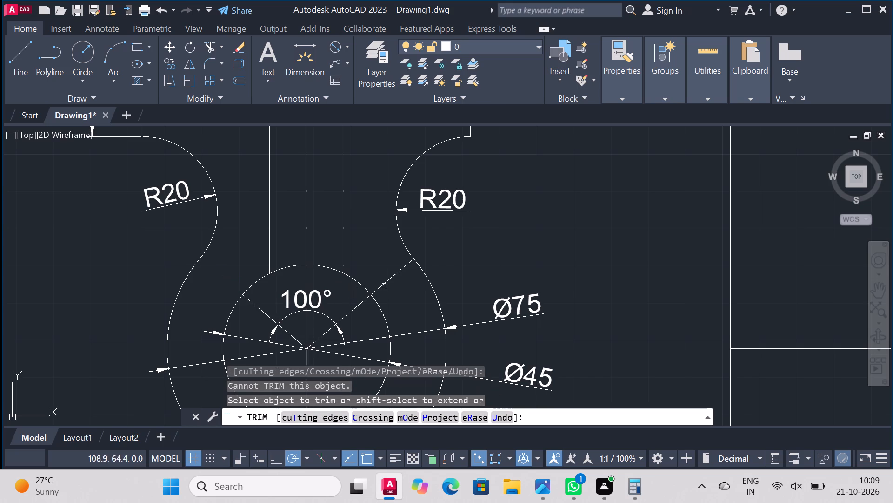
{"action": "left_click", "coordinate": [387, 283]}
Trim away the vertical centre line below the circles' centre, both inside and outside the 45 diameter circle.
{"action": "scroll", "coordinate": [584, 226], "scroll_direction": "down", "scroll_amount": 2}
{"action": "scroll", "coordinate": [540, 280], "scroll_direction": "up", "scroll_amount": 1}
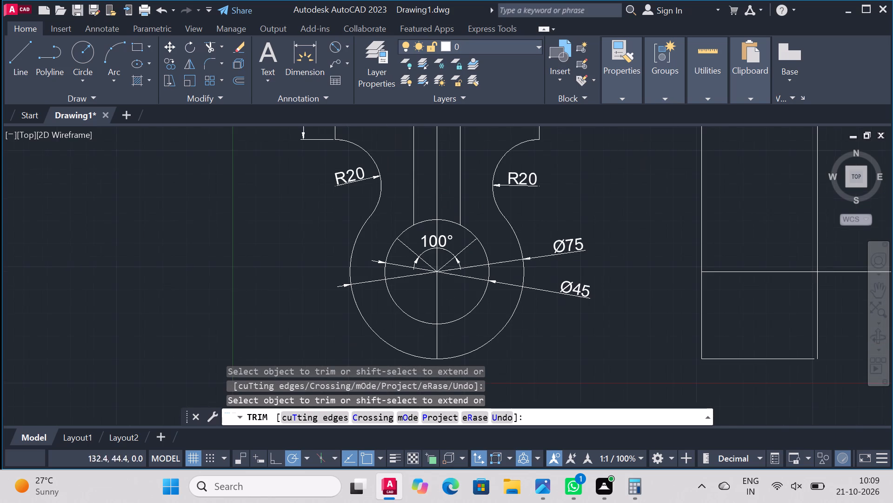
{"action": "left_click", "coordinate": [434, 340]}
{"action": "left_click", "coordinate": [444, 336]}
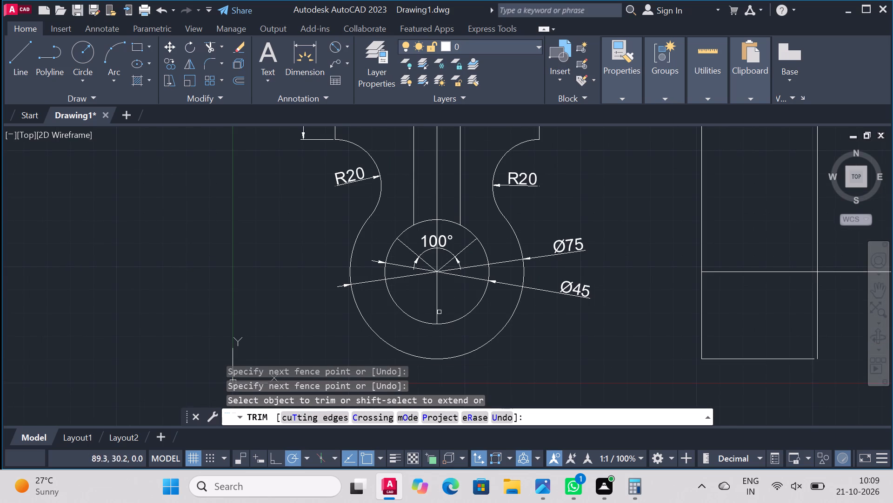
{"action": "left_click", "coordinate": [437, 302]}
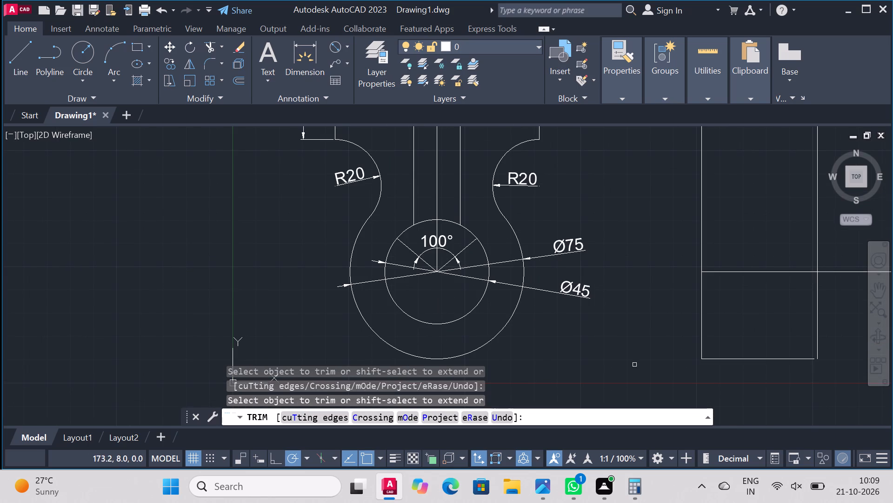
Draw a line from the circles' centre down to the 45 circle's bottom, continuing horizontally to the side view's right edge.
{"action": "left_click", "coordinate": [30, 57]}
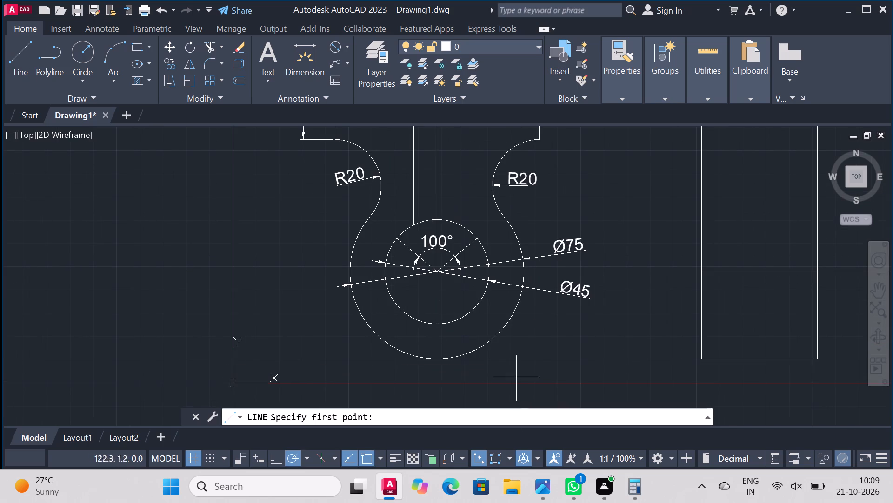
{"action": "left_click", "coordinate": [438, 272]}
{"action": "left_click", "coordinate": [435, 325]}
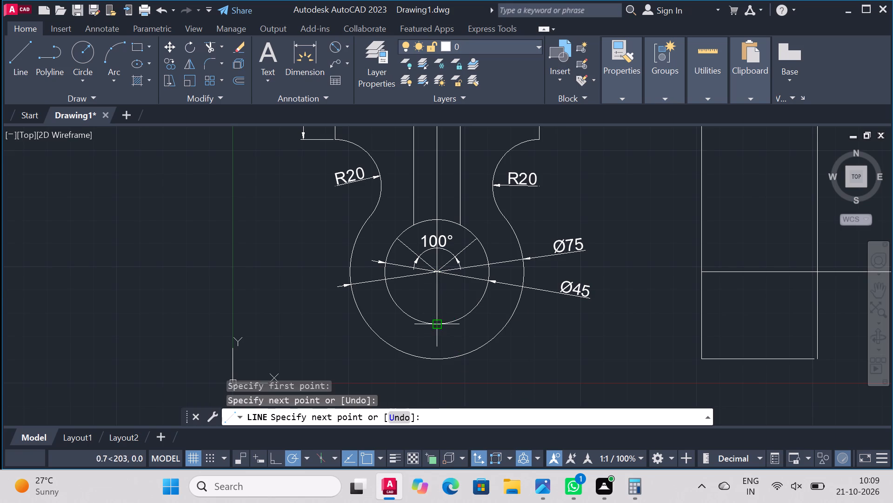
{"action": "left_click", "coordinate": [821, 326]}
{"action": "right_click", "coordinate": [821, 326]}
{"action": "left_click", "coordinate": [821, 154]}
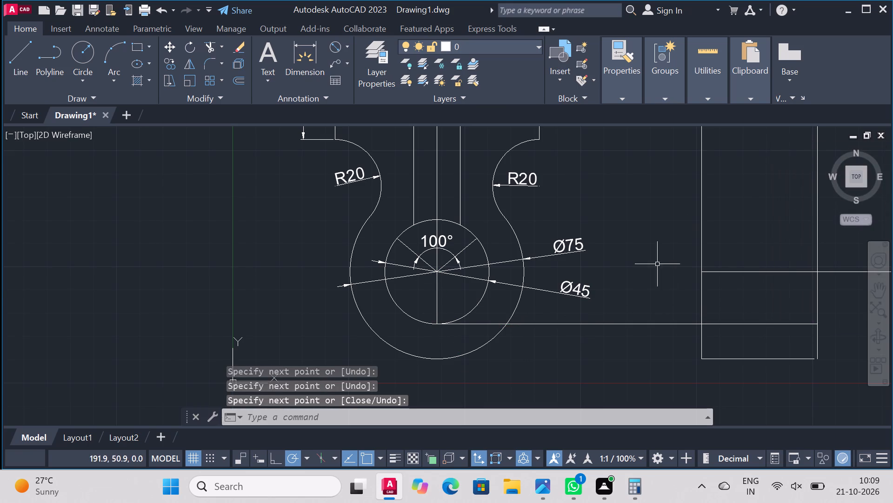
Trim the projection lines outside the side view and the vertical segment from the circles' centre to the 45 circle's bottom.
{"action": "left_click", "coordinate": [207, 48]}
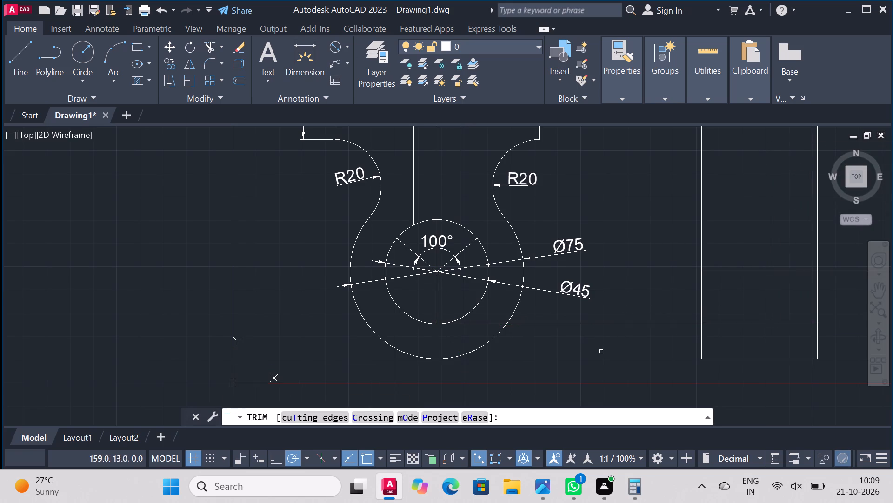
{"action": "left_click", "coordinate": [602, 324]}
{"action": "left_click", "coordinate": [486, 325]}
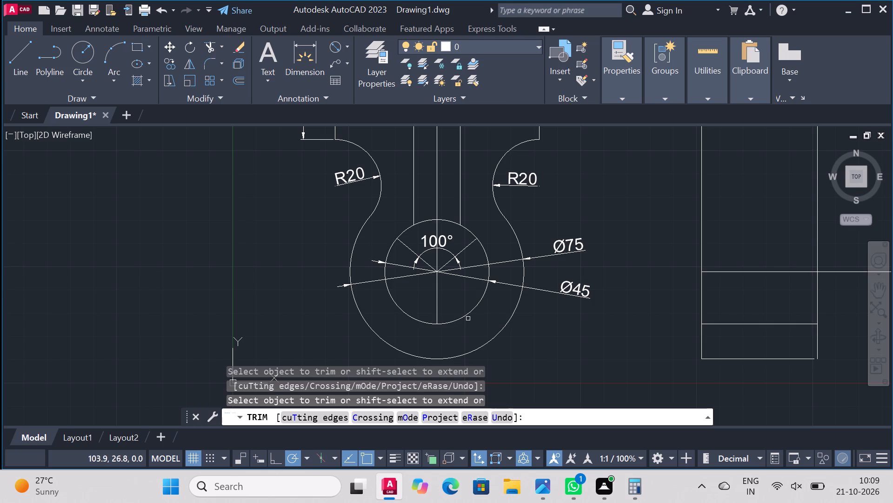
{"action": "left_click", "coordinate": [435, 298]}
{"action": "scroll", "coordinate": [535, 336], "scroll_direction": "down", "scroll_amount": 2}
{"action": "scroll", "coordinate": [793, 335], "scroll_direction": "up", "scroll_amount": 1}
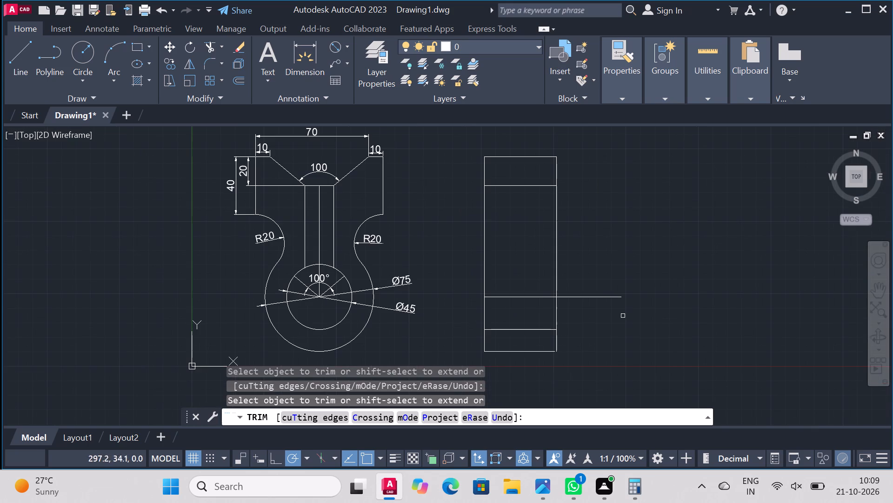
{"action": "left_click", "coordinate": [602, 299]}
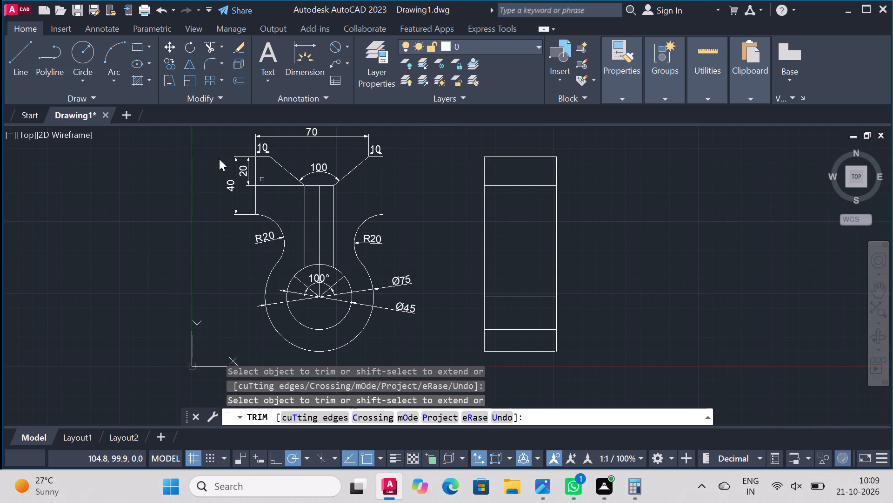
Draw a horizontal line from the top of the 45 diameter circle to the side view's right edge.
{"action": "left_click", "coordinate": [8, 52]}
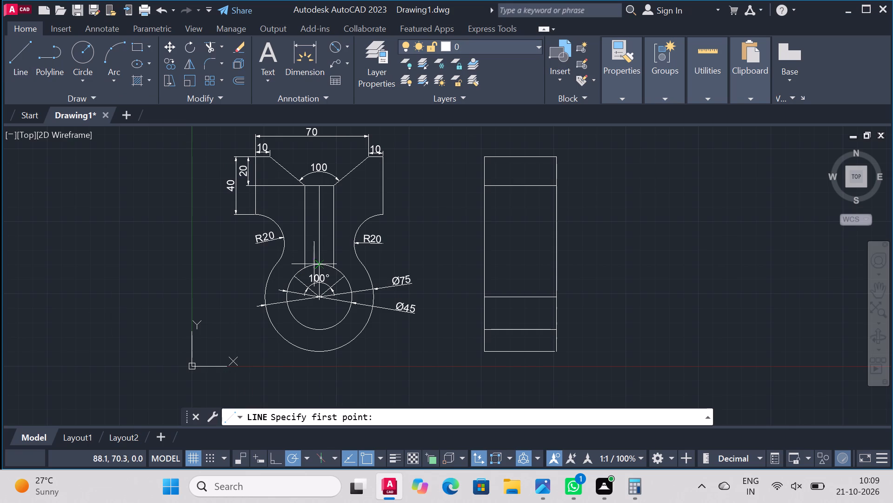
{"action": "left_click", "coordinate": [317, 264]}
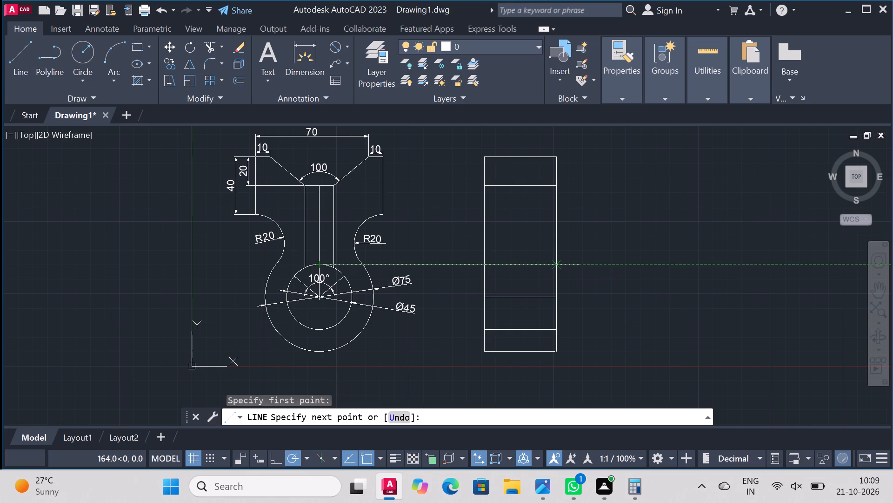
{"action": "left_click", "coordinate": [558, 263]}
{"action": "right_click", "coordinate": [558, 262]}
{"action": "left_click", "coordinate": [604, 267]}
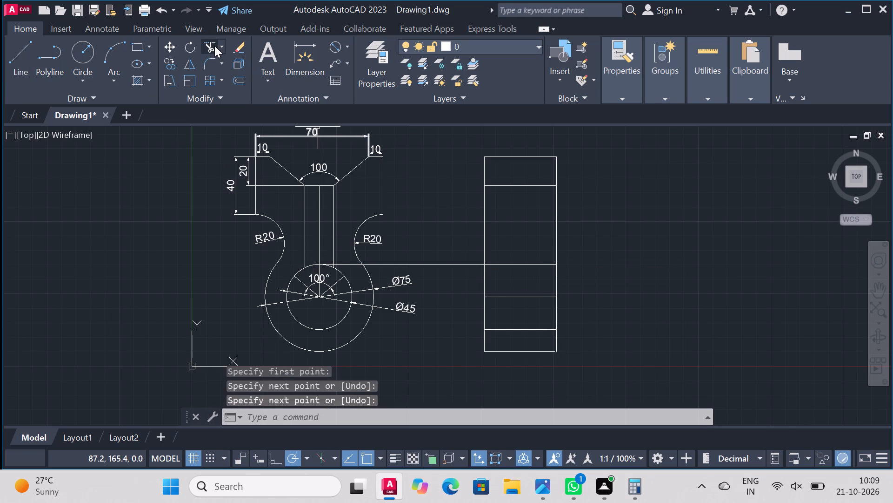
Trim the new projection line outside the side view and the vertical centre line inside the 45 diameter circle.
{"action": "left_click", "coordinate": [213, 46]}
{"action": "left_click", "coordinate": [457, 265]}
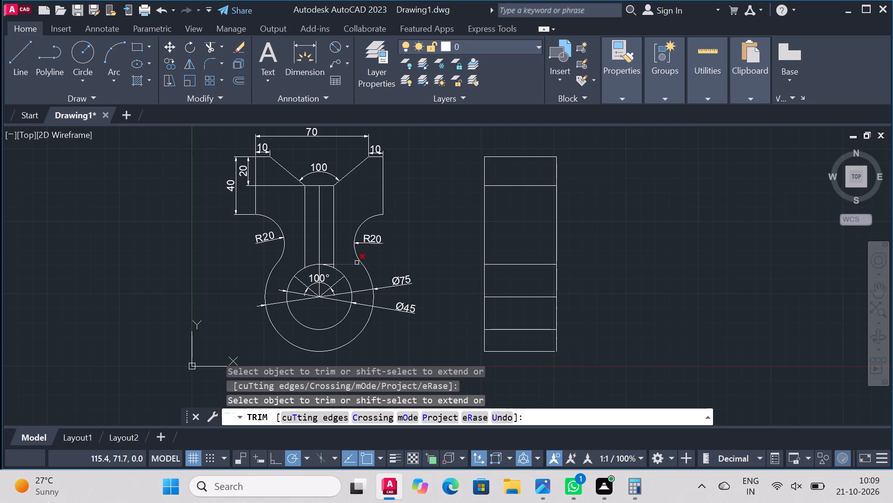
{"action": "left_click", "coordinate": [353, 263]}
{"action": "scroll", "coordinate": [329, 264], "scroll_direction": "up", "scroll_amount": 3}
{"action": "left_click", "coordinate": [335, 267]}
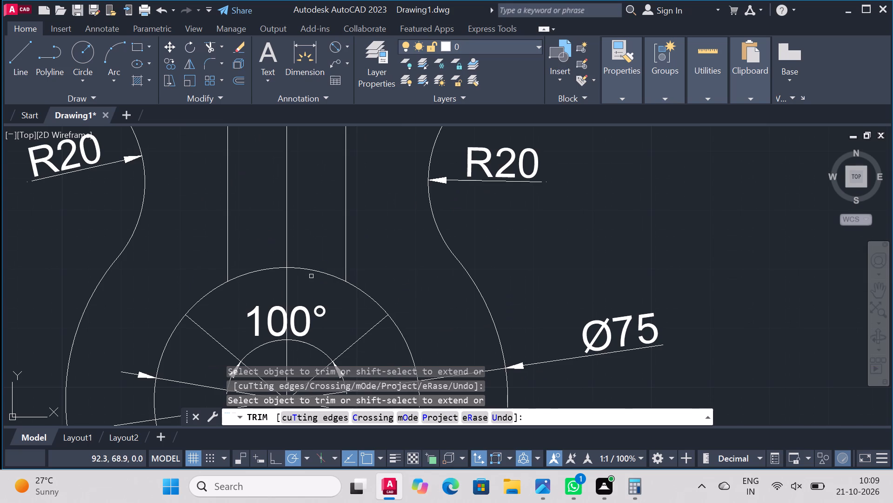
{"action": "left_click", "coordinate": [285, 285]}
Draw a 25-long line along the side view's circle-top line from its left end, continuing up to the upper inner horizontal line.
{"action": "scroll", "coordinate": [347, 279], "scroll_direction": "down", "scroll_amount": 2}
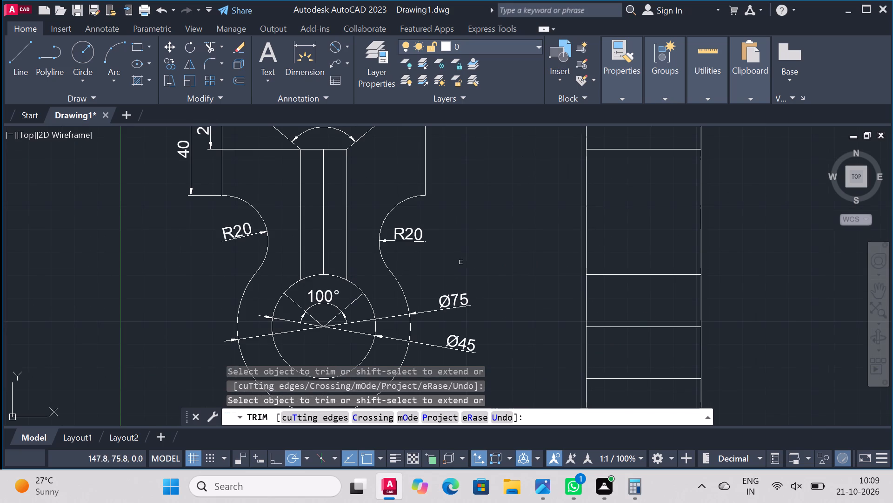
{"action": "left_click", "coordinate": [7, 57]}
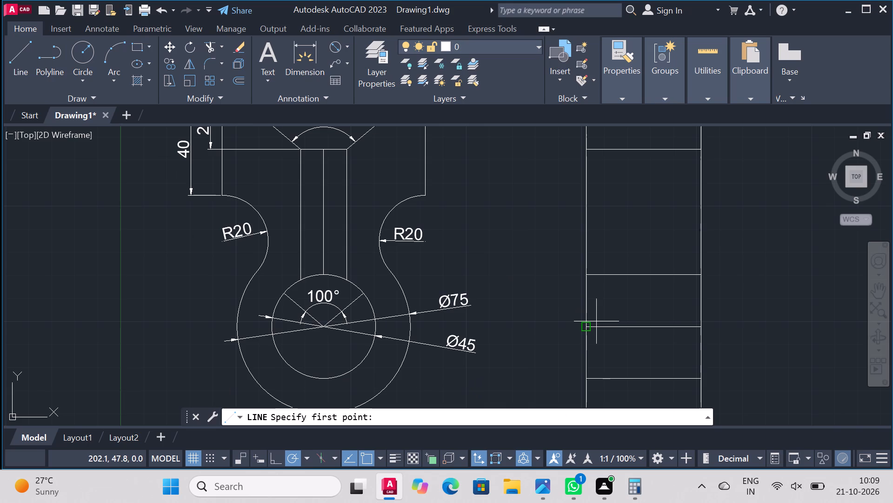
{"action": "left_click", "coordinate": [586, 280]}
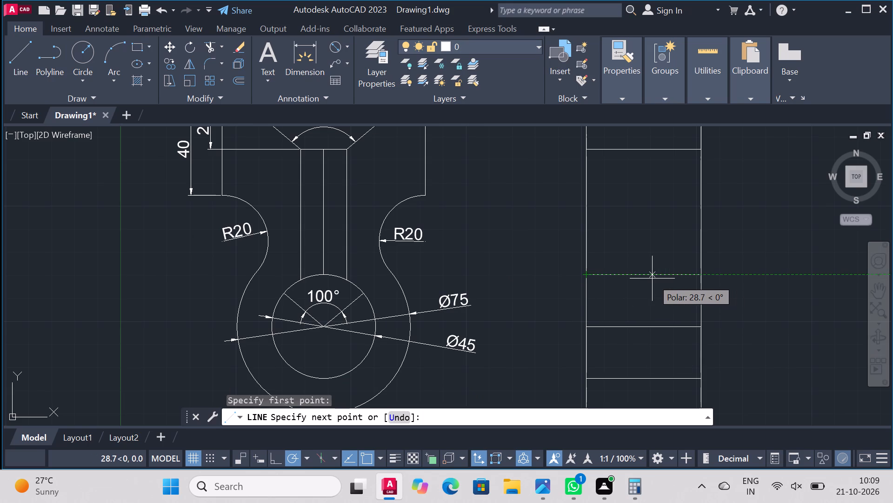
{"action": "type", "text": "25"}
{"action": "key", "text": "Return"}
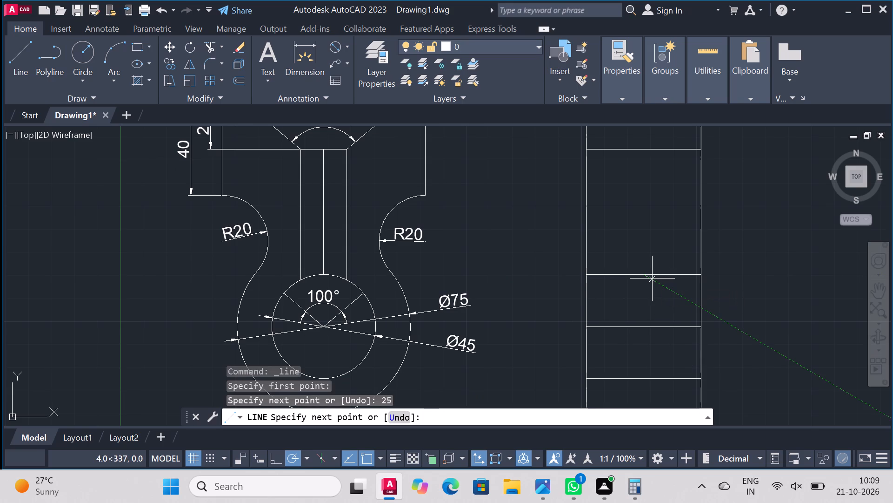
{"action": "left_click", "coordinate": [648, 150]}
{"action": "right_click", "coordinate": [648, 150]}
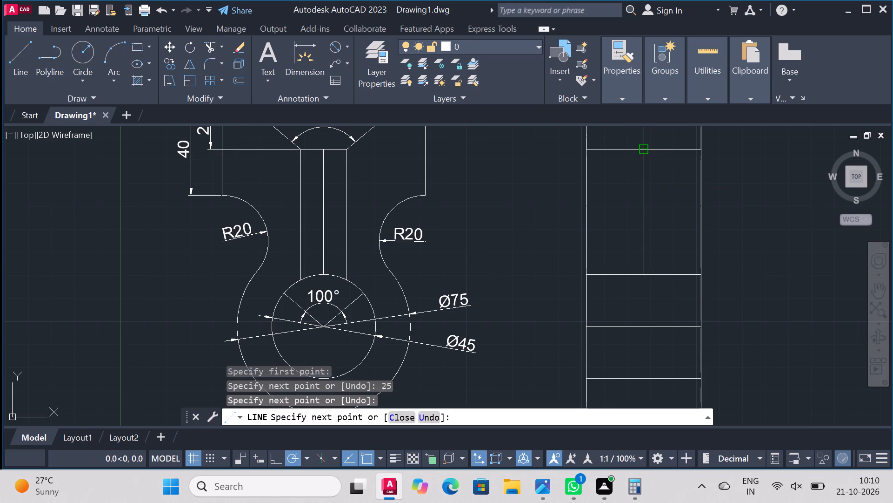
{"action": "left_click", "coordinate": [677, 156]}
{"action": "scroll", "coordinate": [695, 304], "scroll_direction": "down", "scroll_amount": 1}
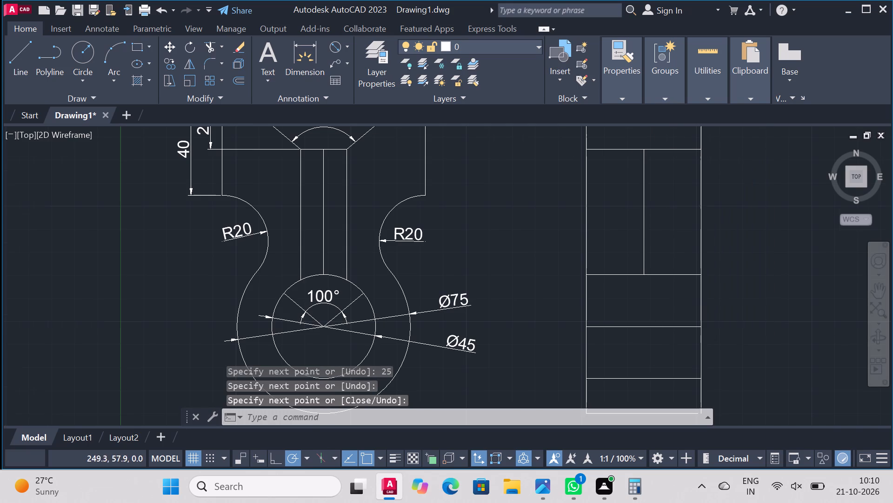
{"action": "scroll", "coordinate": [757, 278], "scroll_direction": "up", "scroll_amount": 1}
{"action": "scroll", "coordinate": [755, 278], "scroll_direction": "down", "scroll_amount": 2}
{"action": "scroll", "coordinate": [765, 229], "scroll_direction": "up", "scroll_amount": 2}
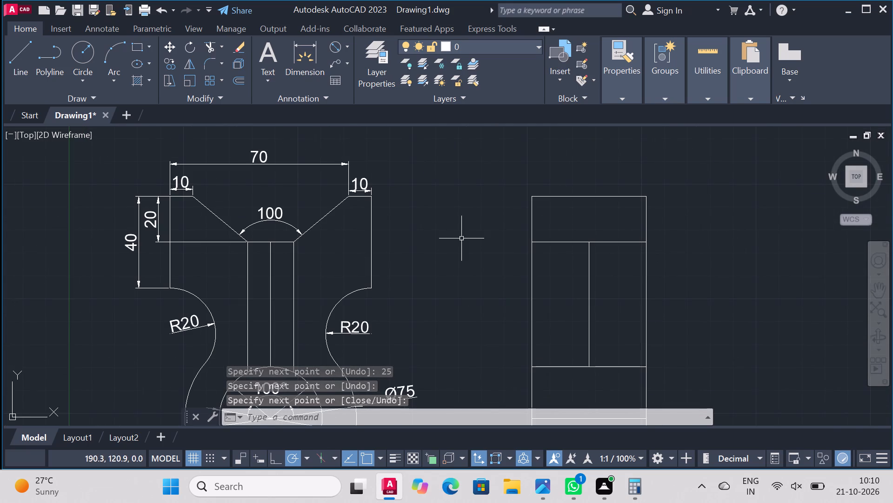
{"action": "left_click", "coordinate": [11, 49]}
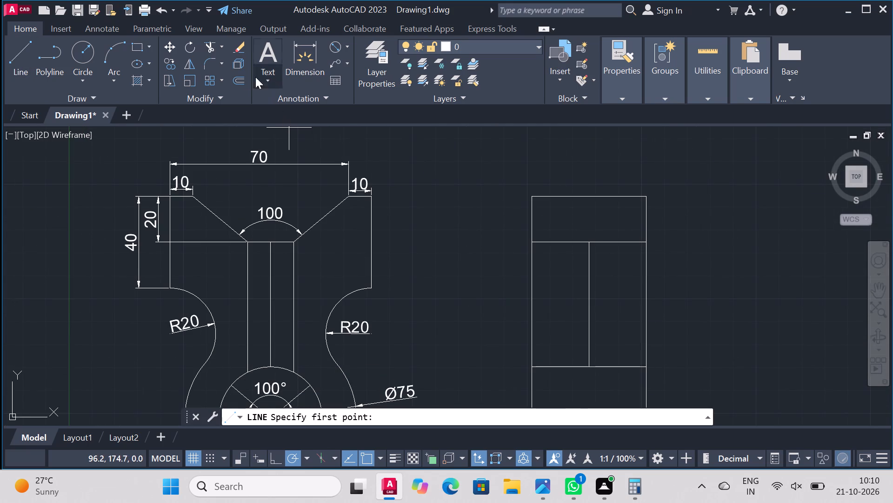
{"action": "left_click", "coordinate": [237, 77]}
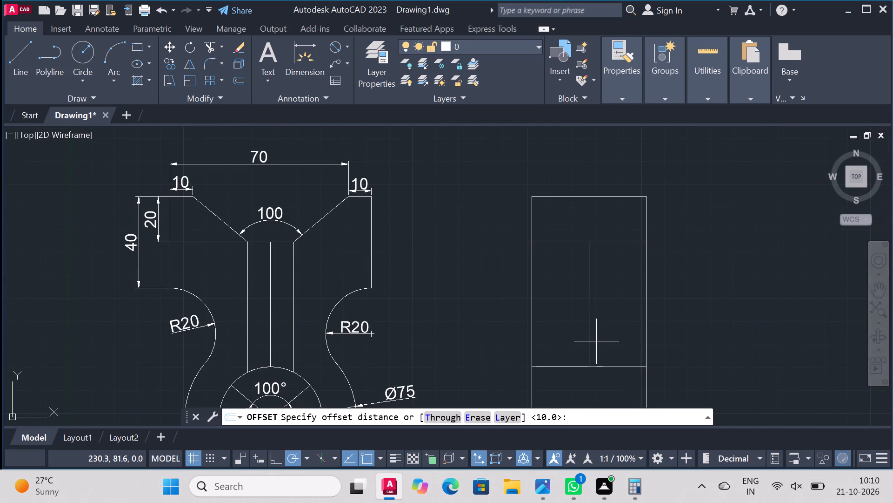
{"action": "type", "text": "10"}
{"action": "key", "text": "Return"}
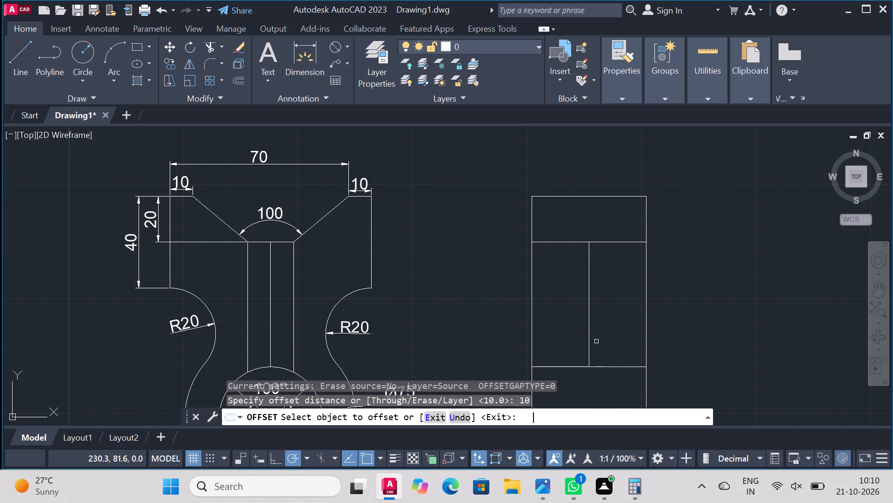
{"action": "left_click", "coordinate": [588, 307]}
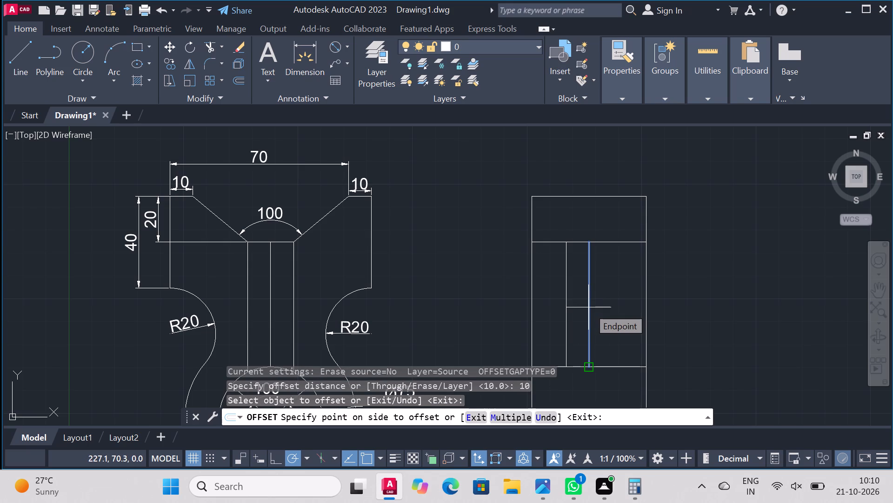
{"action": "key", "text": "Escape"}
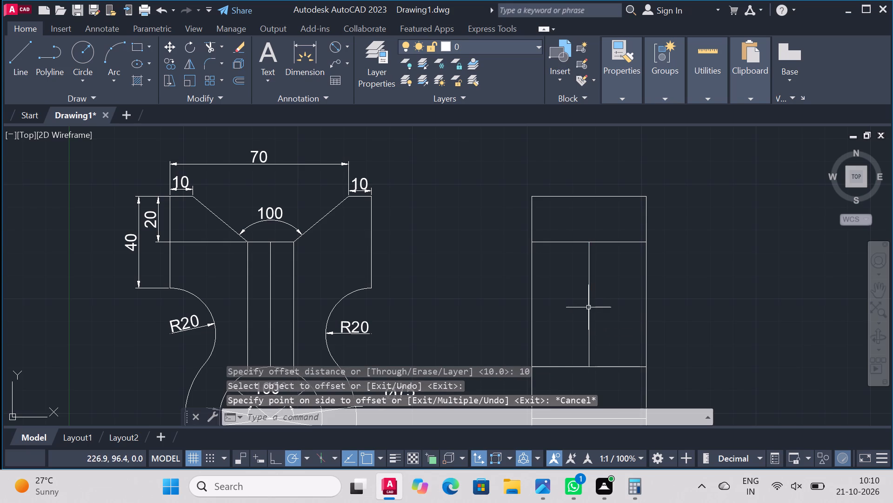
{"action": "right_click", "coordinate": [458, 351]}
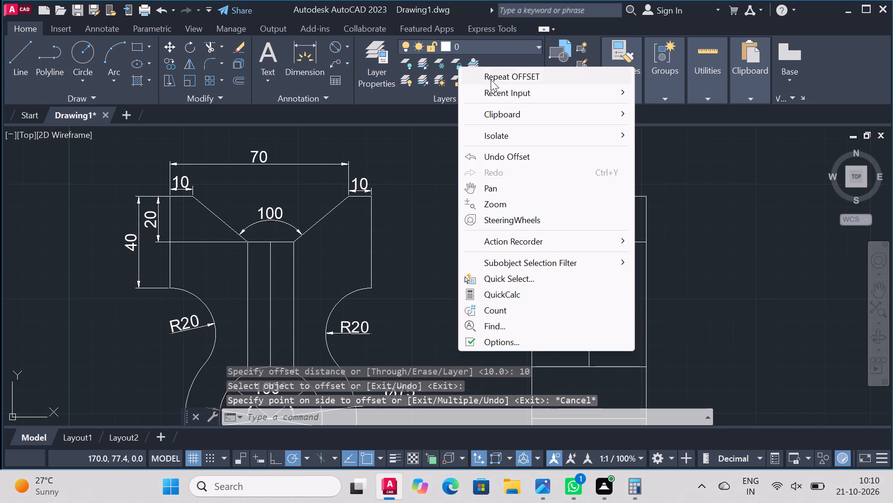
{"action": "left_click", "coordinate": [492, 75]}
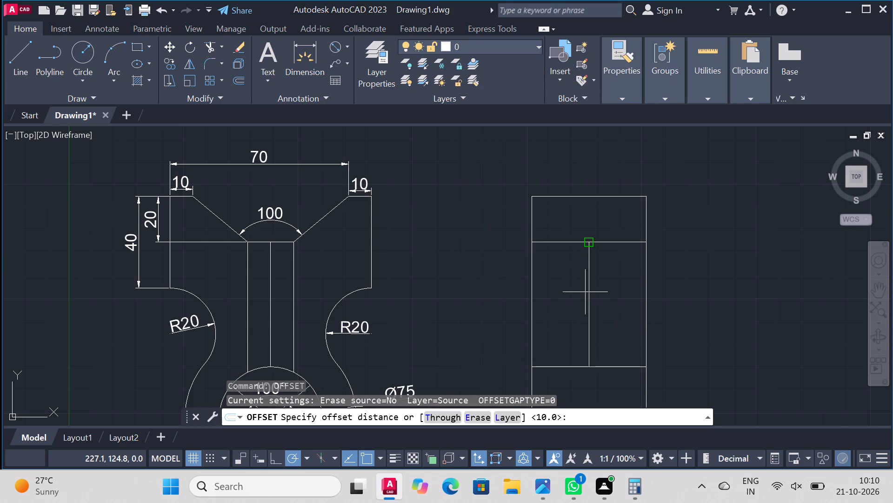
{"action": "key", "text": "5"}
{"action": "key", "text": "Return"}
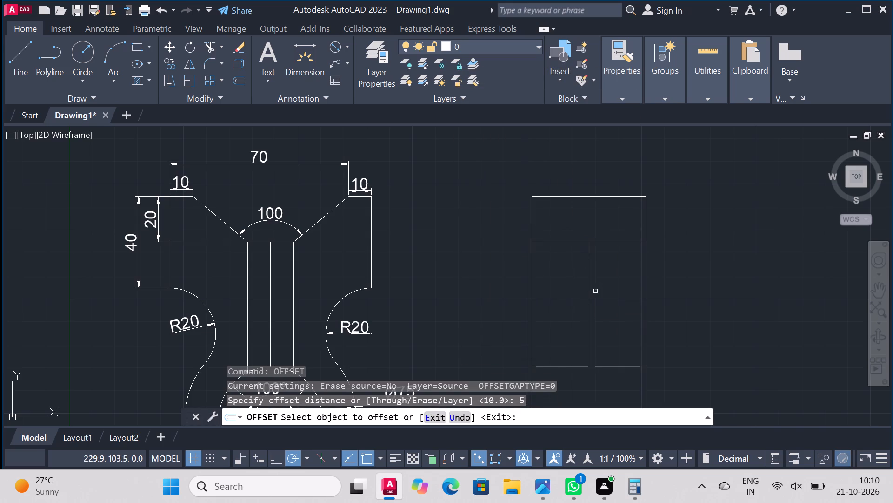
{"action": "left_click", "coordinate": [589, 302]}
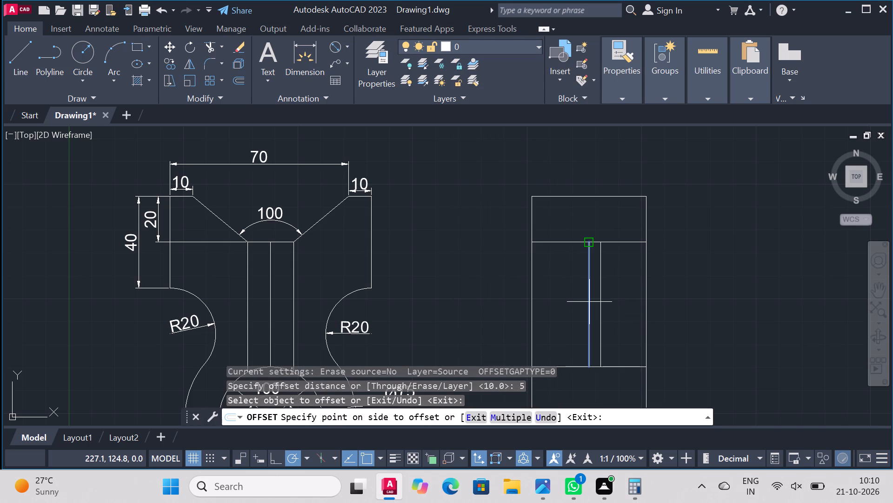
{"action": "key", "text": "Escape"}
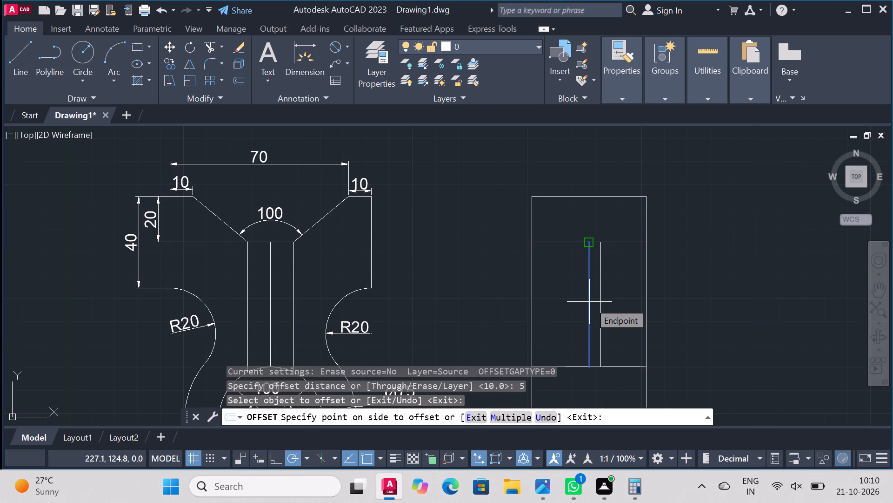
Offset the side view's vertical centre line by 10 to both sides.
{"action": "right_click", "coordinate": [740, 220]}
{"action": "left_click", "coordinate": [776, 196]}
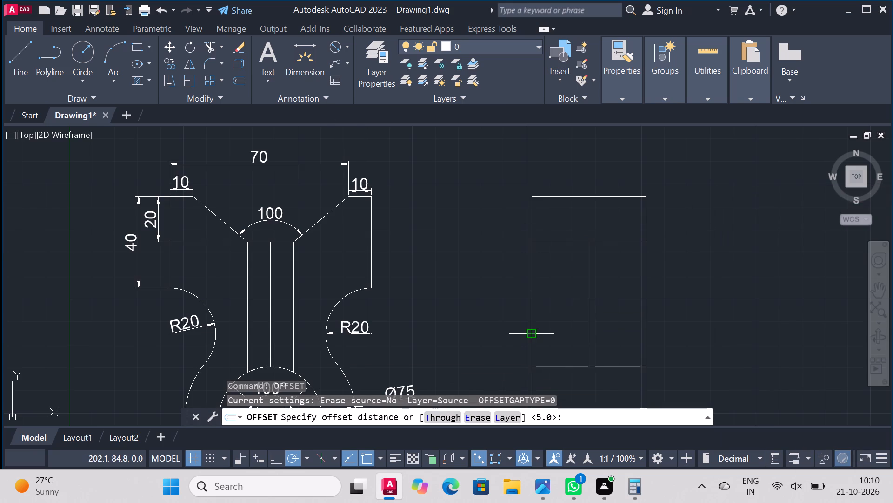
{"action": "type", "text": "10"}
{"action": "key", "text": "Return"}
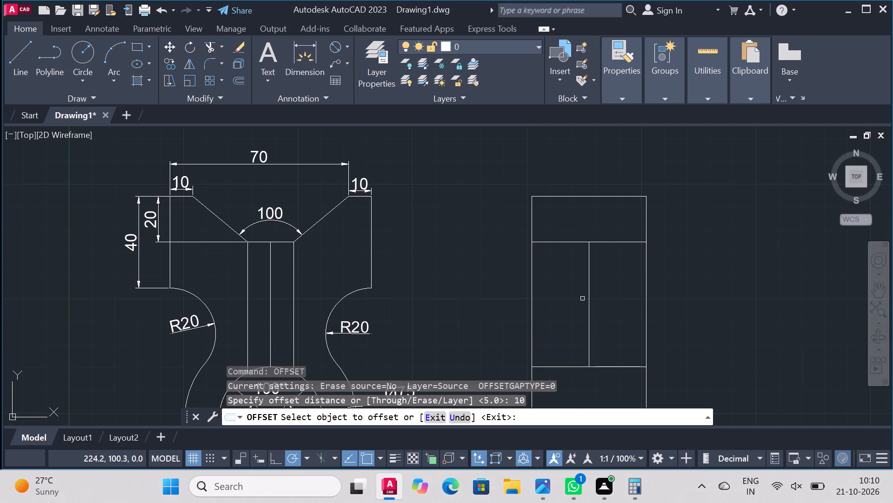
{"action": "left_click", "coordinate": [587, 293]}
{"action": "left_click", "coordinate": [598, 292]}
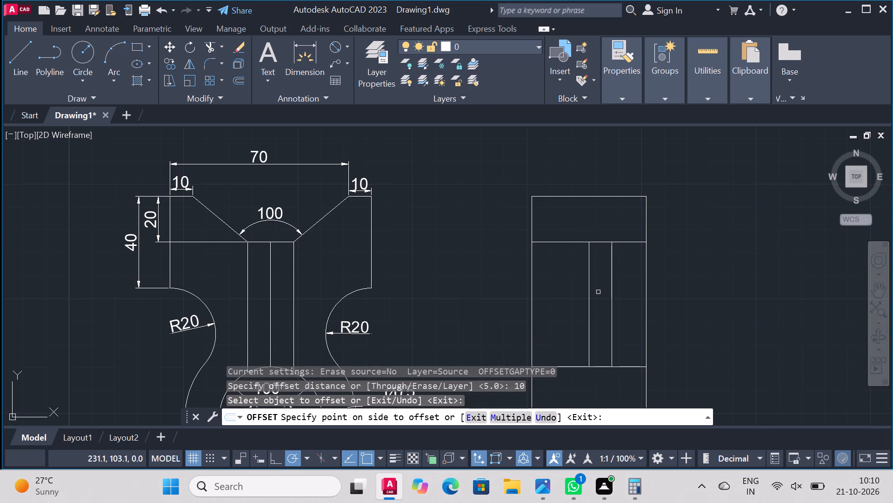
{"action": "left_click", "coordinate": [590, 295]}
{"action": "left_click", "coordinate": [574, 296]}
{"action": "right_click", "coordinate": [667, 275]}
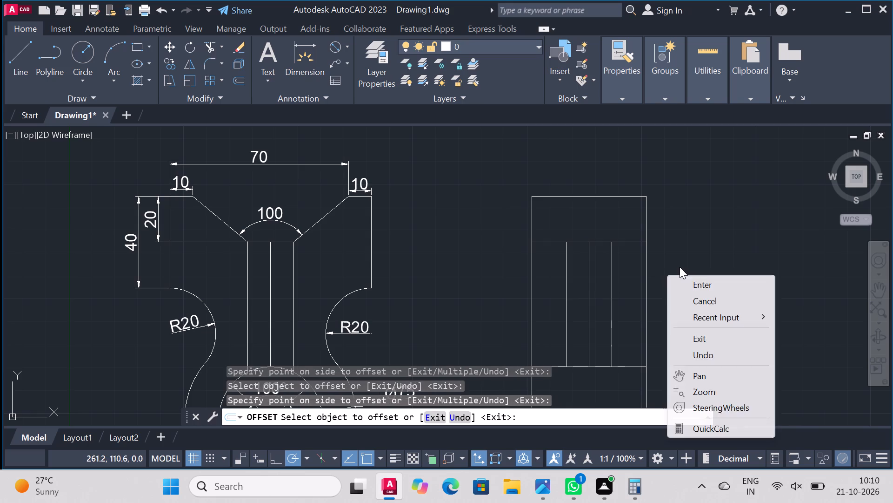
{"action": "left_click", "coordinate": [697, 280]}
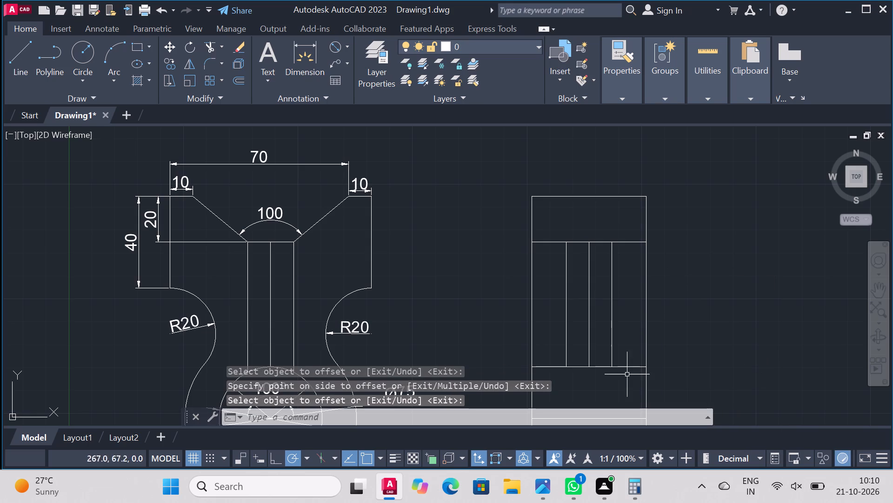
Load the ISO dash linetype ACAD_ISO02W100 into the drawing.
{"action": "scroll", "coordinate": [741, 311], "scroll_direction": "down", "scroll_amount": 1}
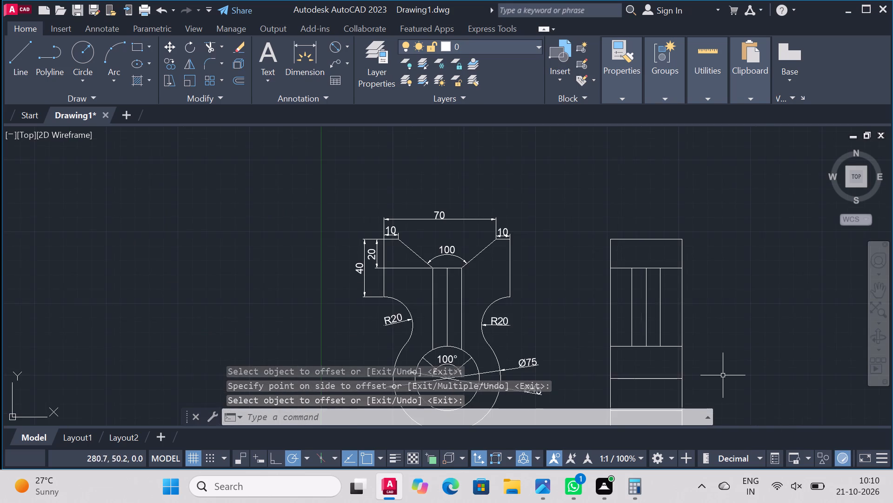
{"action": "scroll", "coordinate": [723, 375], "scroll_direction": "up", "scroll_amount": 1}
{"action": "scroll", "coordinate": [717, 324], "scroll_direction": "down", "scroll_amount": 2}
{"action": "scroll", "coordinate": [730, 389], "scroll_direction": "up", "scroll_amount": 1}
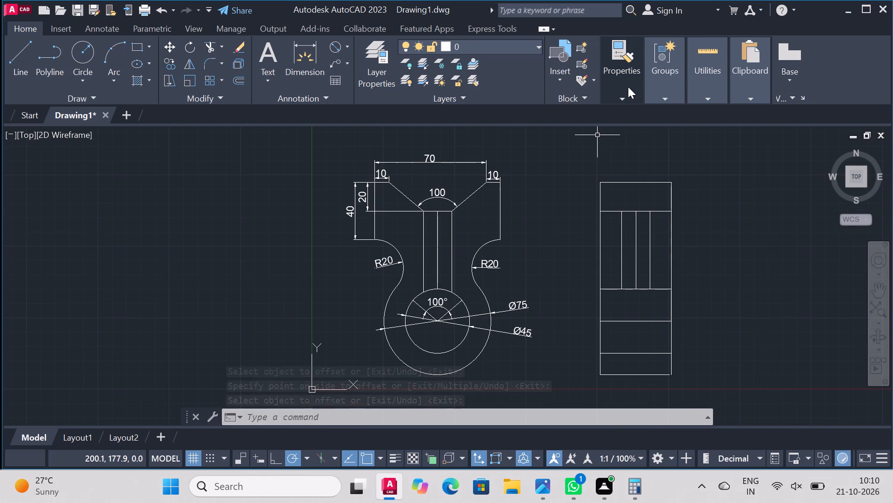
{"action": "left_click", "coordinate": [621, 102]}
{"action": "left_click", "coordinate": [713, 151]}
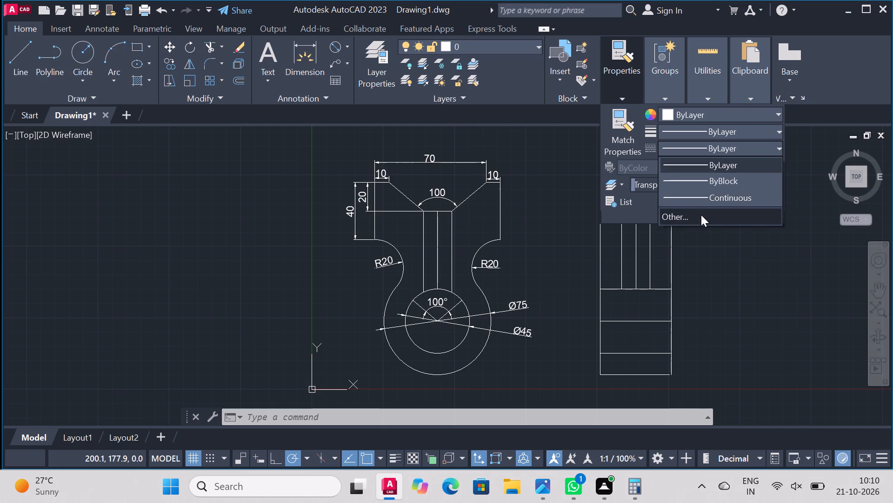
{"action": "left_click", "coordinate": [701, 217]}
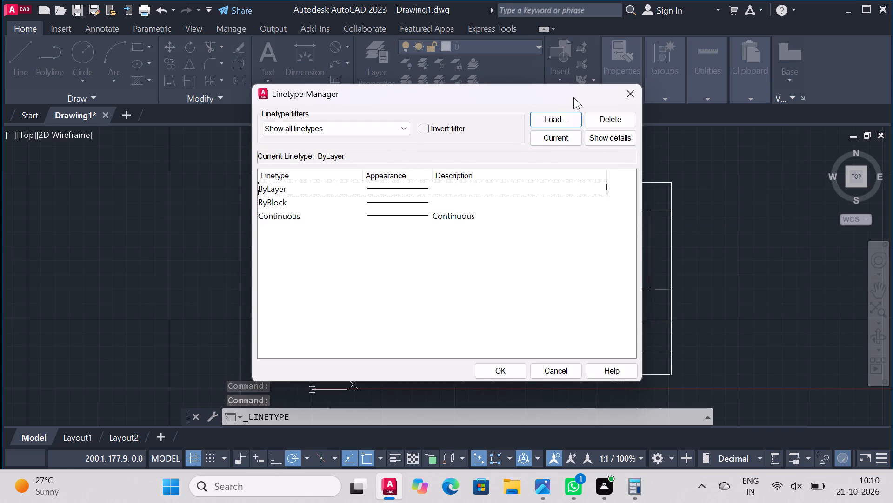
{"action": "double_click", "coordinate": [560, 111]}
{"action": "left_click", "coordinate": [512, 209]}
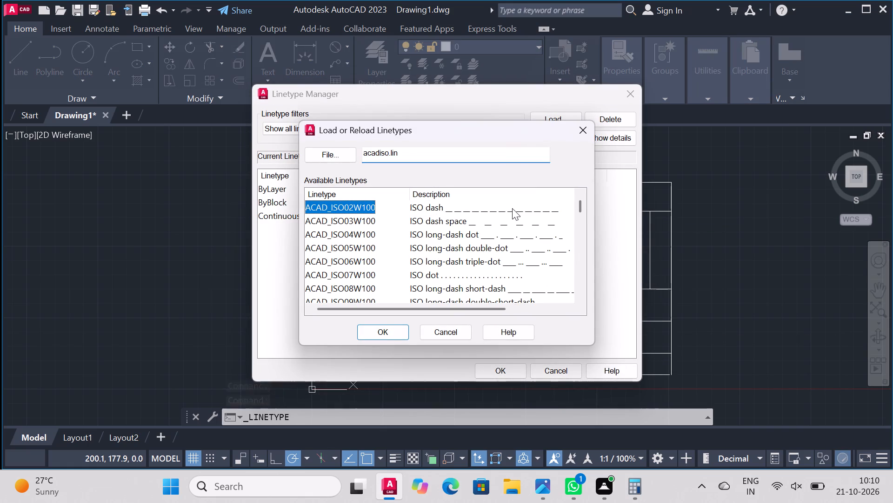
{"action": "left_click", "coordinate": [381, 336]}
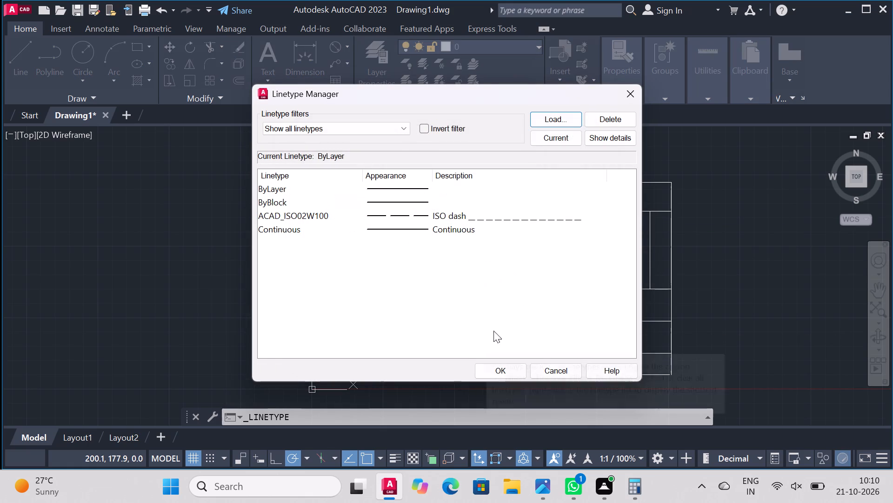
{"action": "left_click", "coordinate": [497, 371]}
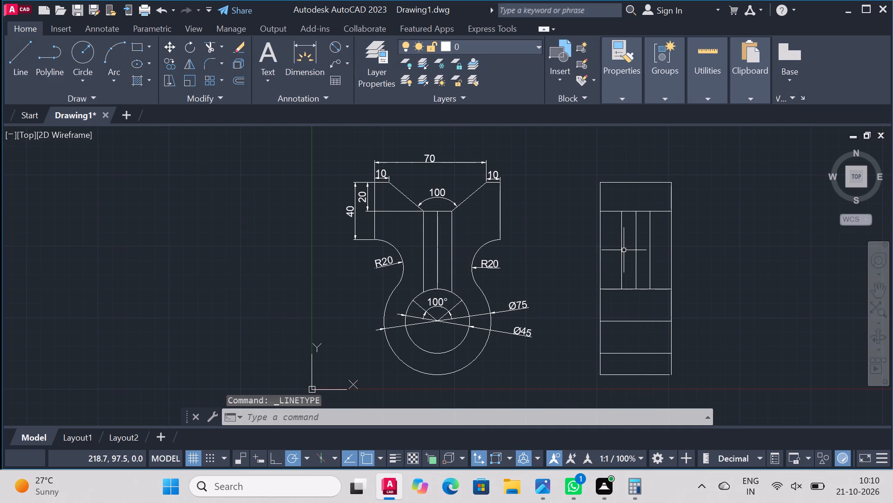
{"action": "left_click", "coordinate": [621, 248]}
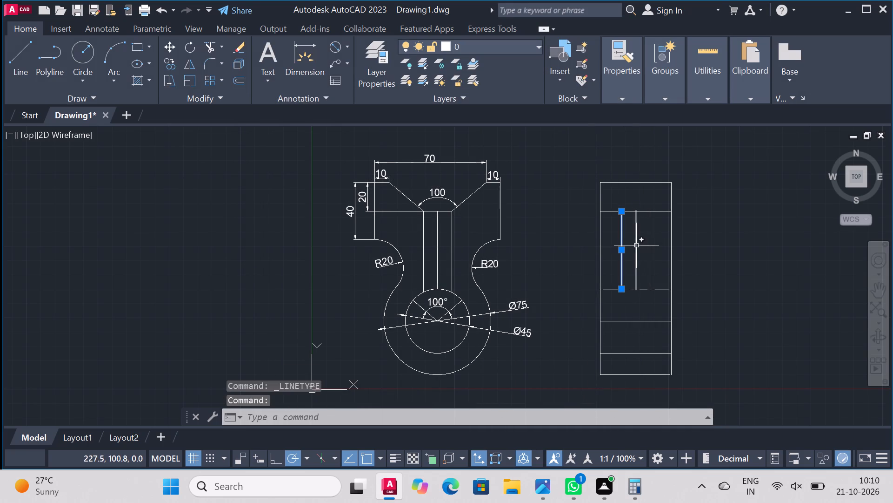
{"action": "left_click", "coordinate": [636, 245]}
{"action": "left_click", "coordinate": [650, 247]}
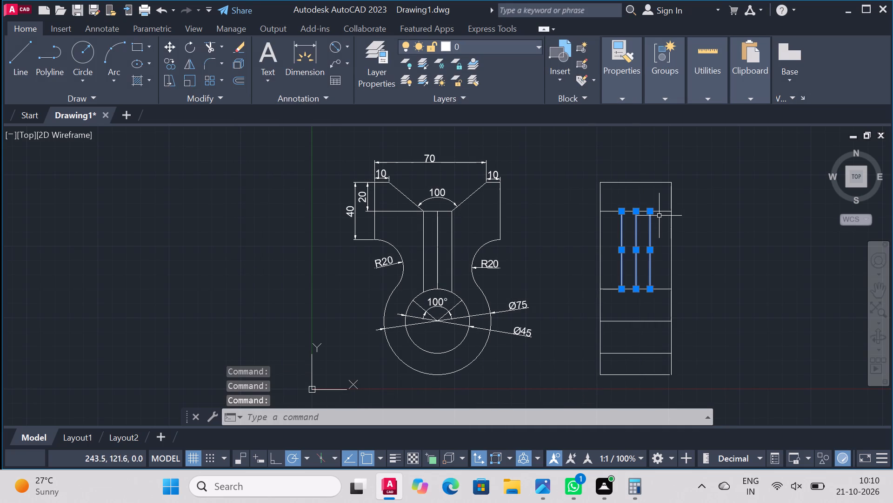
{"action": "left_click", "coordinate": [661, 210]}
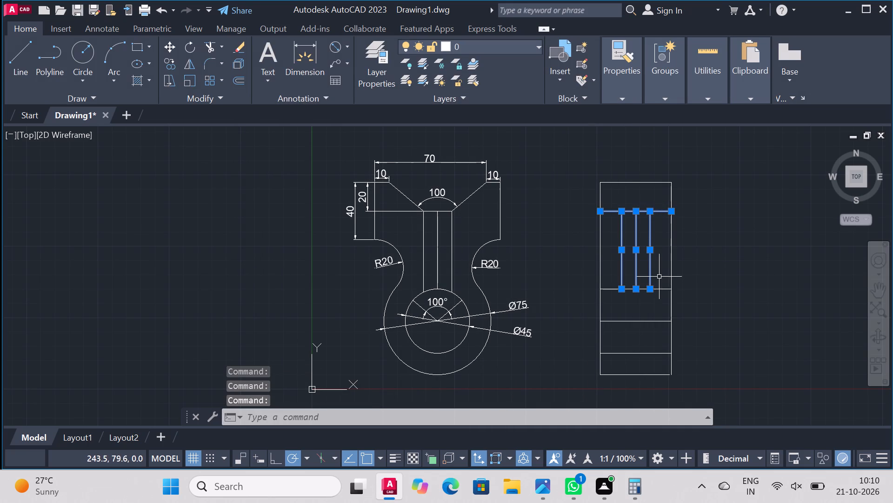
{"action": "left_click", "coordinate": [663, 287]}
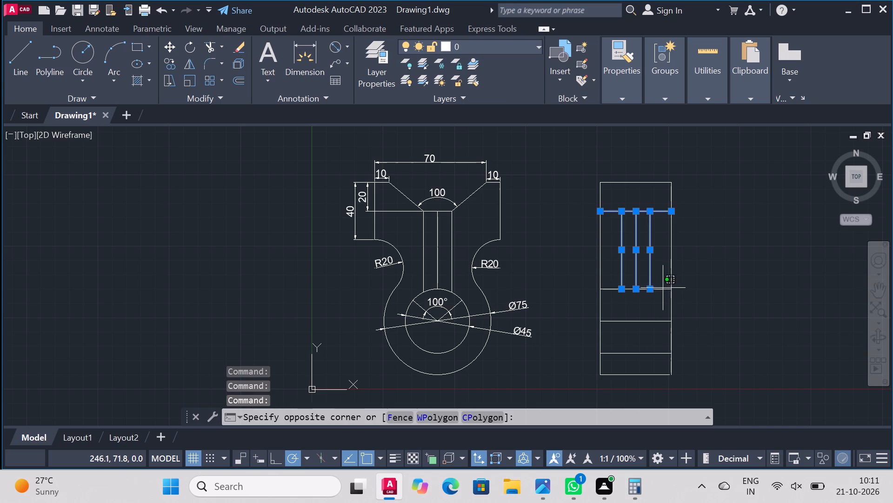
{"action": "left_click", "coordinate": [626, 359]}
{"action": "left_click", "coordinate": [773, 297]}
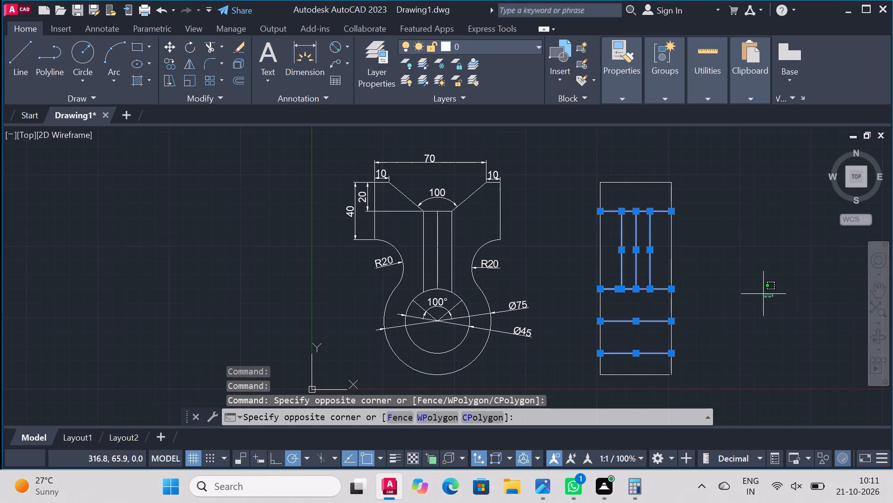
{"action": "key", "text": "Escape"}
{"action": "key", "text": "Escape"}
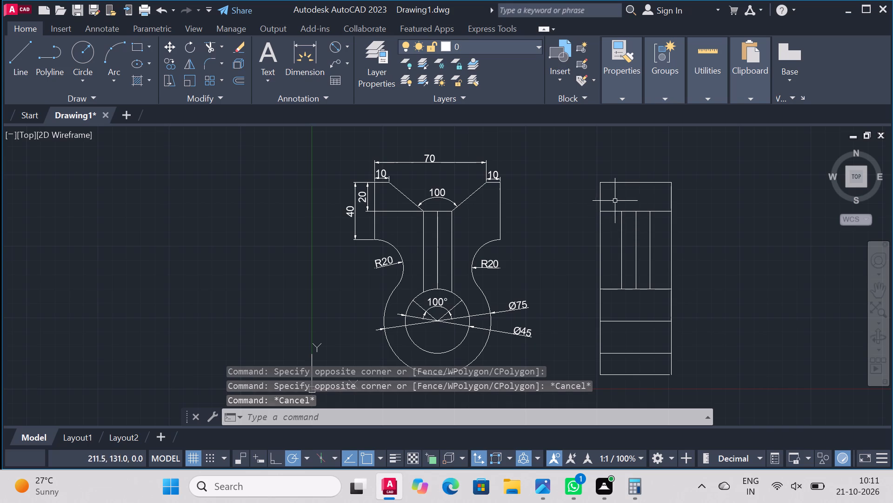
Set the side view's four inner horizontal and three inner vertical lines, plus the front view's vertical centre line, to linetype ACAD_ISO02W100.
{"action": "left_click", "coordinate": [616, 210]}
{"action": "left_click", "coordinate": [622, 232]}
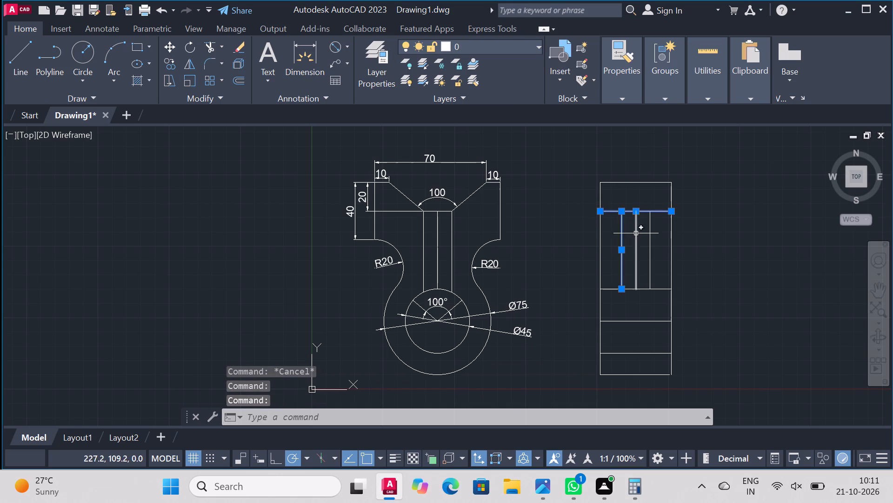
{"action": "left_click", "coordinate": [636, 233]}
{"action": "left_click", "coordinate": [649, 234]}
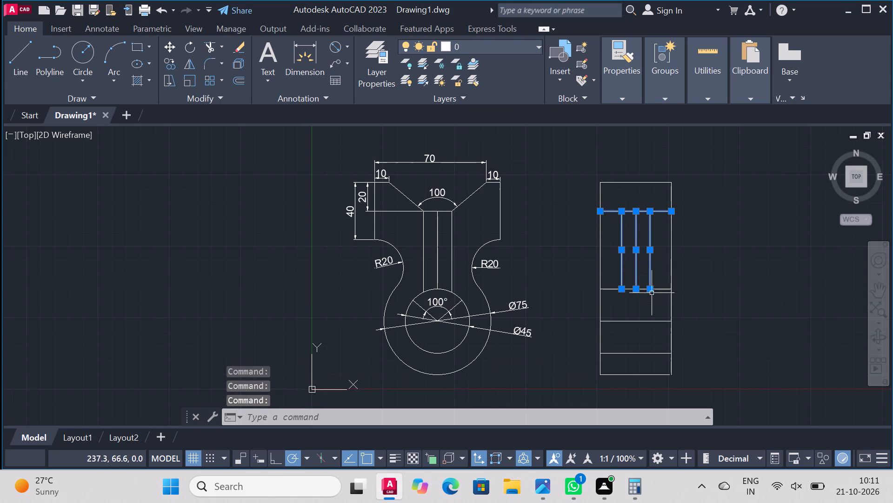
{"action": "left_click", "coordinate": [662, 290]}
{"action": "left_click", "coordinate": [641, 324]}
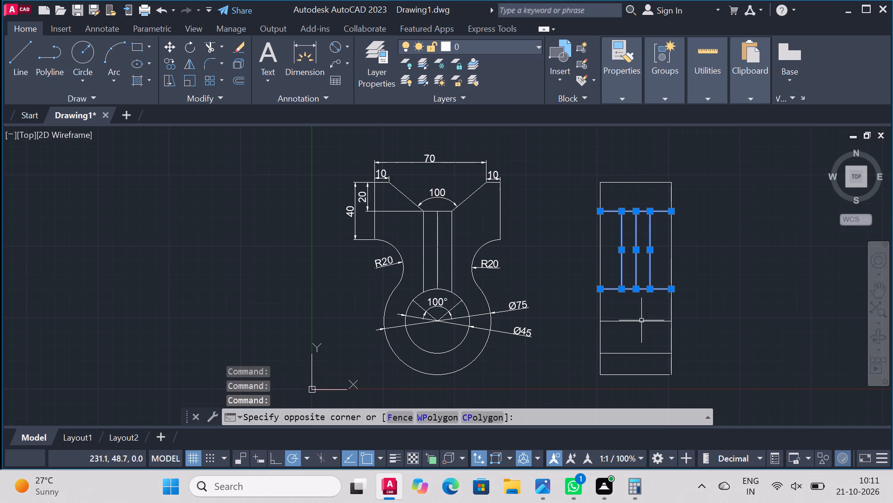
{"action": "left_click", "coordinate": [641, 320]}
{"action": "left_click", "coordinate": [642, 321]}
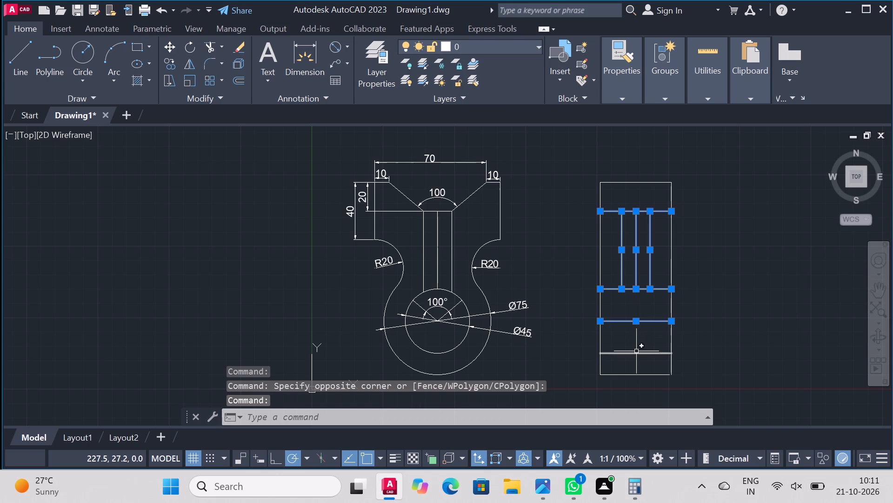
{"action": "left_click", "coordinate": [636, 351]}
{"action": "left_click", "coordinate": [640, 350]}
{"action": "left_click", "coordinate": [636, 354]}
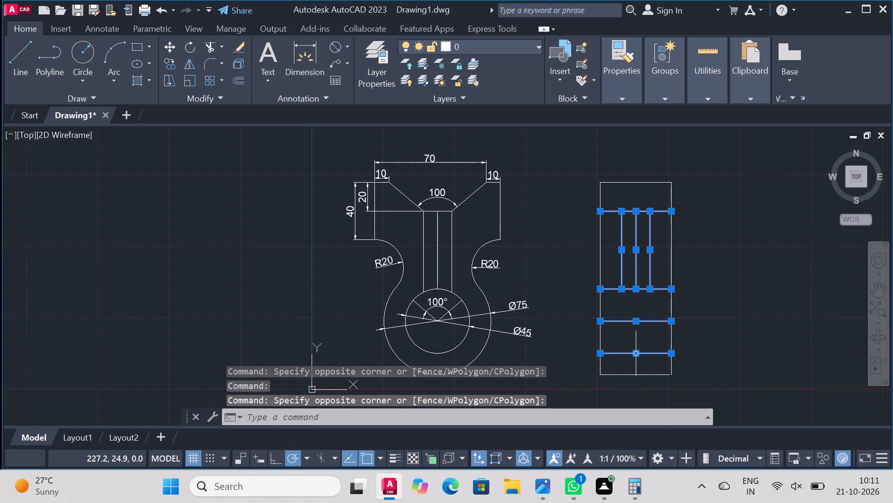
{"action": "left_click", "coordinate": [438, 244]}
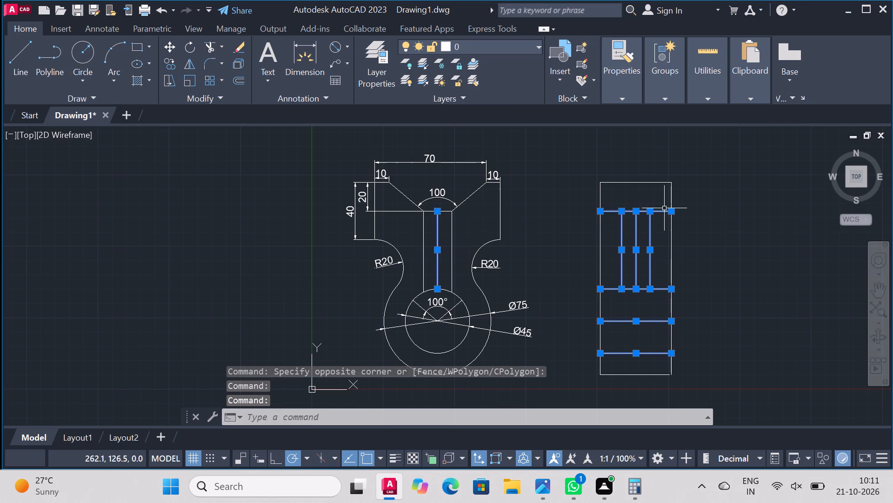
{"action": "scroll", "coordinate": [646, 239], "scroll_direction": "up", "scroll_amount": 3}
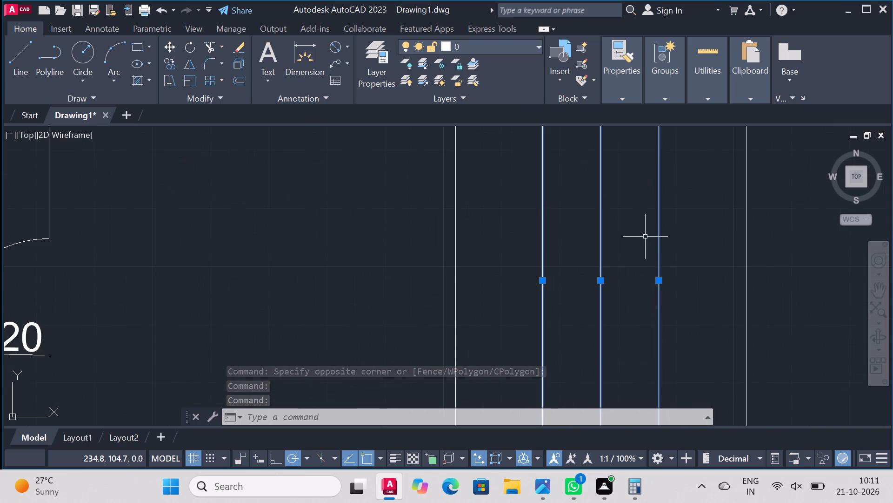
{"action": "scroll", "coordinate": [660, 202], "scroll_direction": "down", "scroll_amount": 3}
{"action": "scroll", "coordinate": [664, 162], "scroll_direction": "up", "scroll_amount": 2}
{"action": "double_click", "coordinate": [685, 221]}
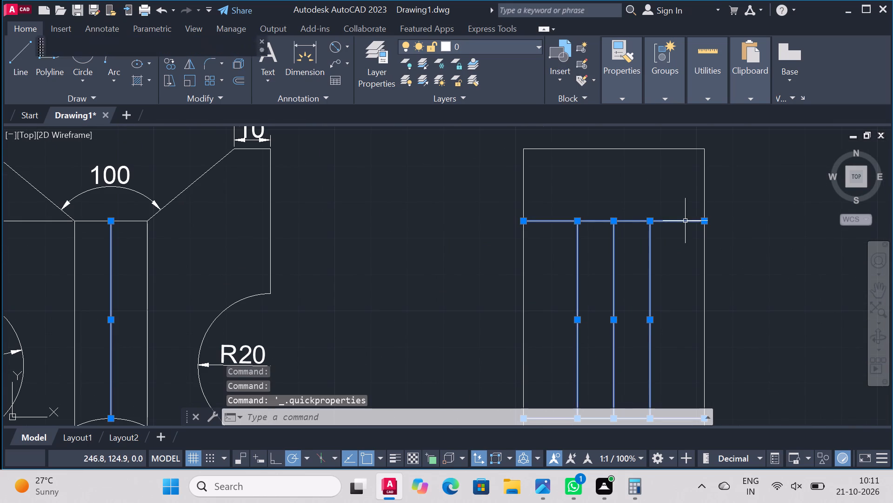
{"action": "left_click", "coordinate": [824, 165]}
{"action": "left_click", "coordinate": [823, 166]}
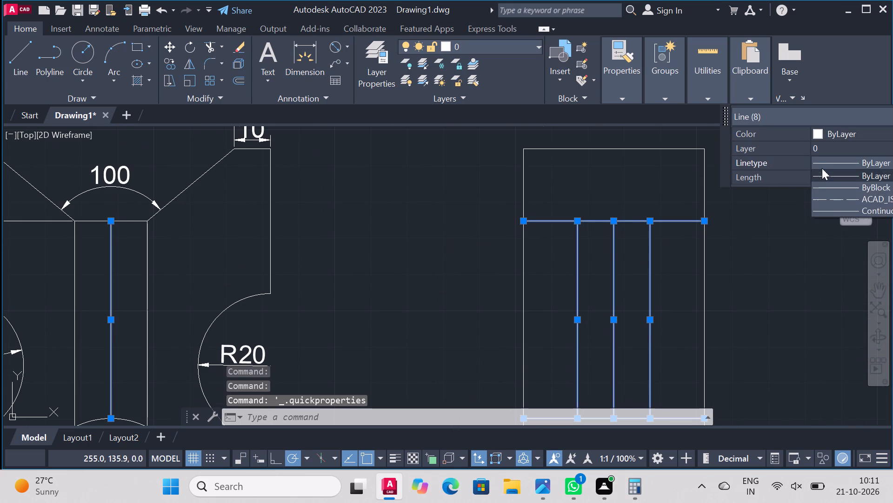
{"action": "left_click", "coordinate": [826, 199]}
{"action": "scroll", "coordinate": [563, 249], "scroll_direction": "down", "scroll_amount": 3}
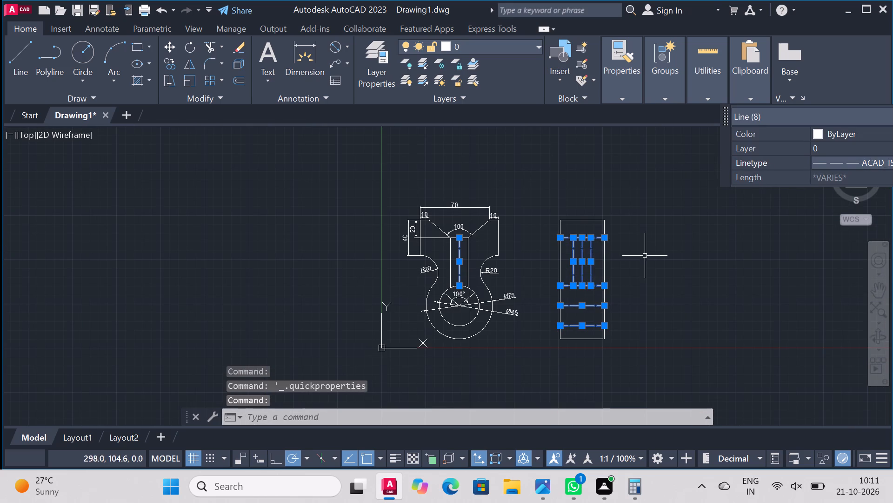
{"action": "key", "text": "Escape"}
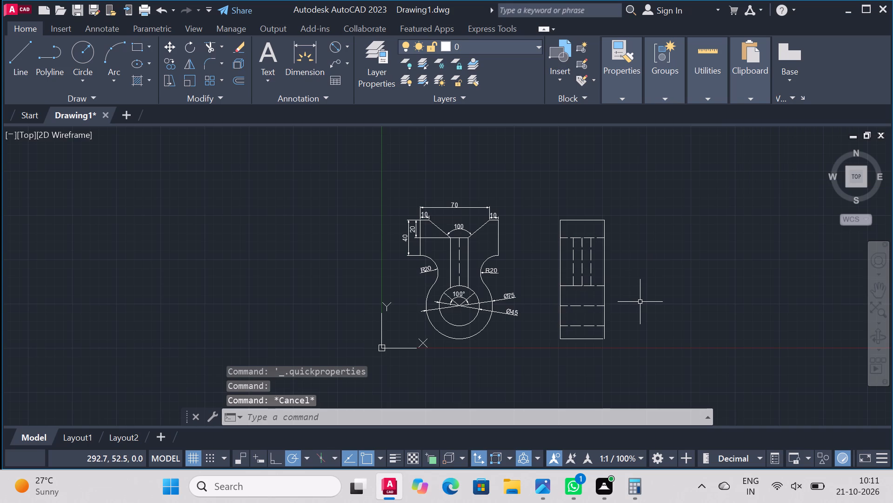
Dimension the side view's overall width, placing the dimension line just above its top edge.
{"action": "scroll", "coordinate": [537, 245], "scroll_direction": "up", "scroll_amount": 1}
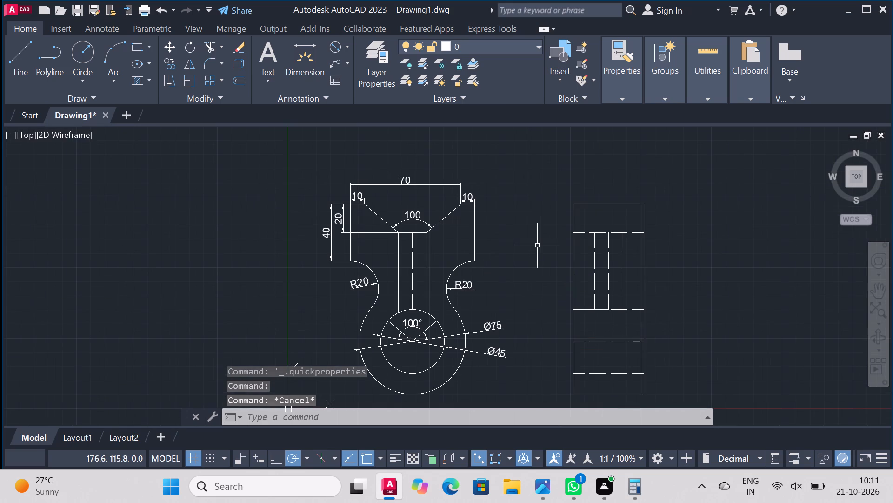
{"action": "left_click", "coordinate": [285, 48]}
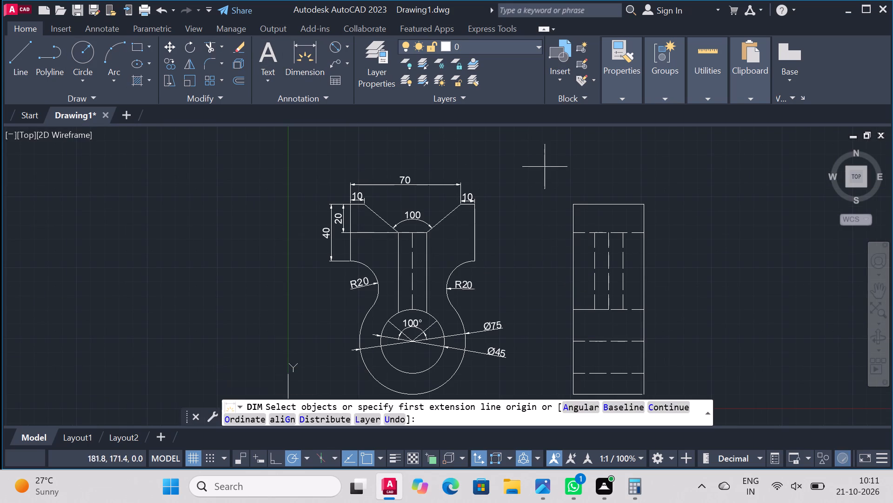
{"action": "left_click", "coordinate": [607, 204]}
{"action": "left_click", "coordinate": [607, 187]}
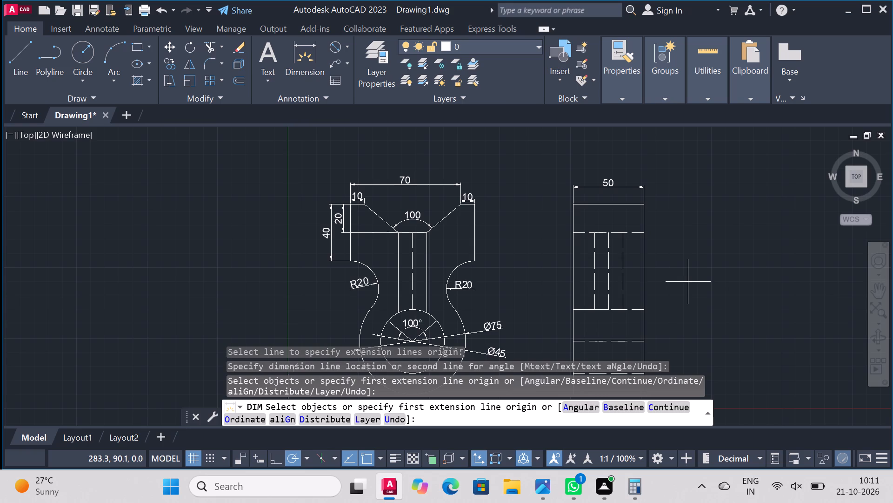
{"action": "scroll", "coordinate": [692, 280], "scroll_direction": "down", "scroll_amount": 2}
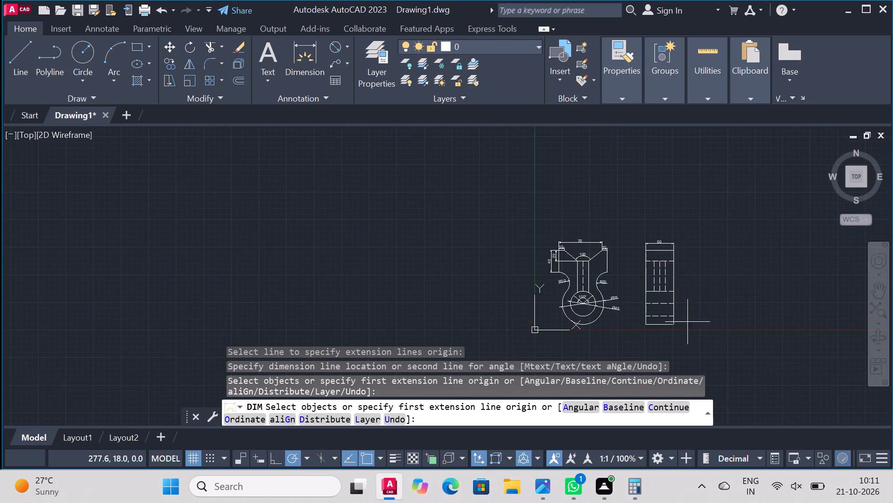
{"action": "scroll", "coordinate": [688, 328], "scroll_direction": "up", "scroll_amount": 1}
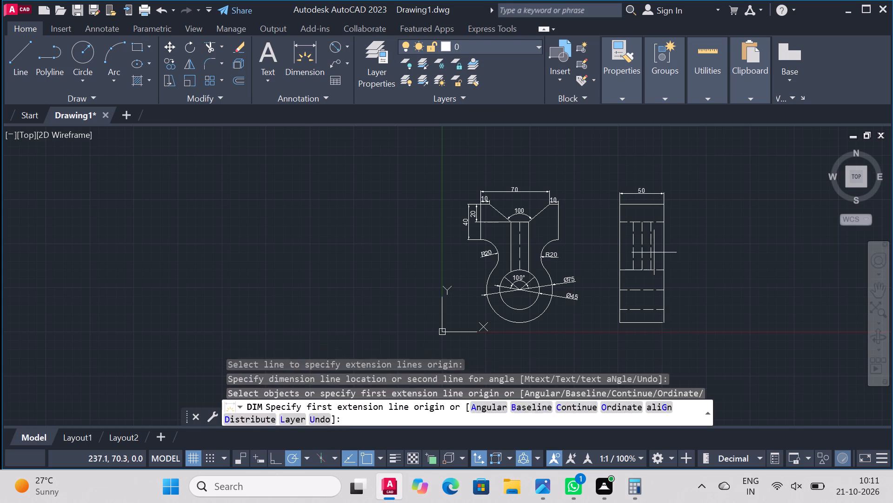
{"action": "scroll", "coordinate": [658, 249], "scroll_direction": "down", "scroll_amount": 1}
{"action": "scroll", "coordinate": [684, 278], "scroll_direction": "up", "scroll_amount": 2}
{"action": "key", "text": "Escape"}
{"action": "key", "text": "Escape"}
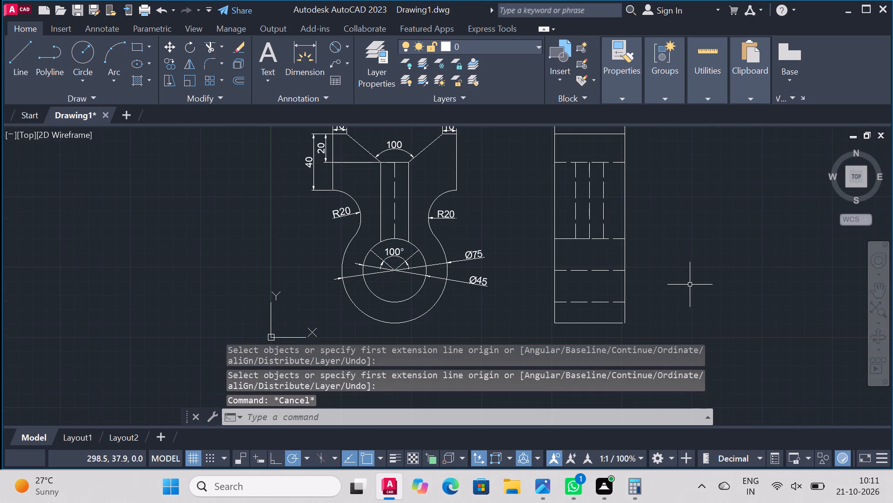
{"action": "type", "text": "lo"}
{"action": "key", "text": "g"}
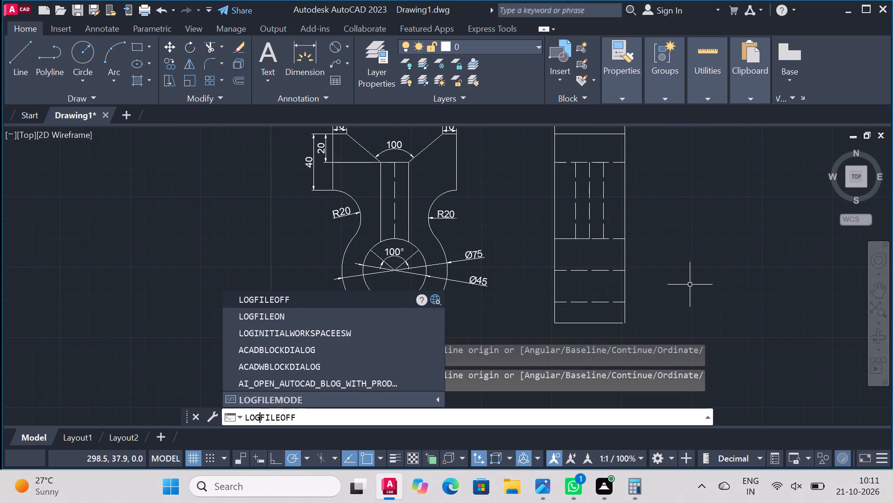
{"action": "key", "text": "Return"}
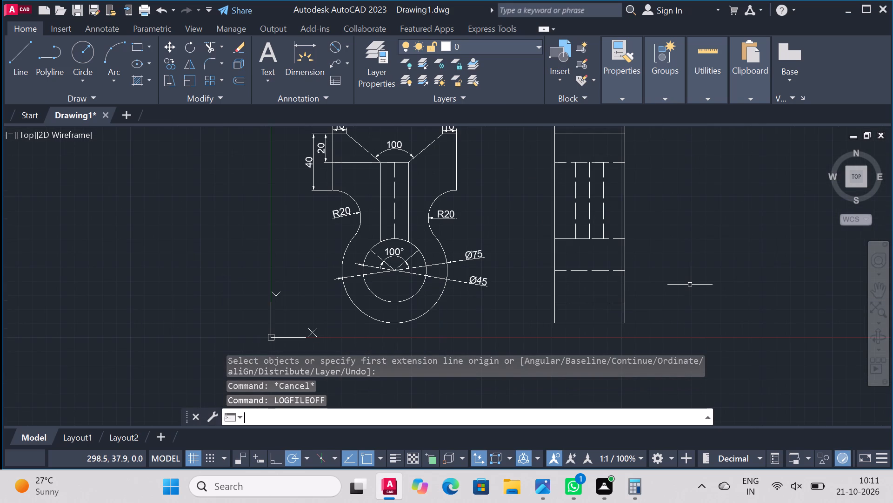
Start saving the drawing to a file.
{"action": "scroll", "coordinate": [686, 285], "scroll_direction": "down", "scroll_amount": 1}
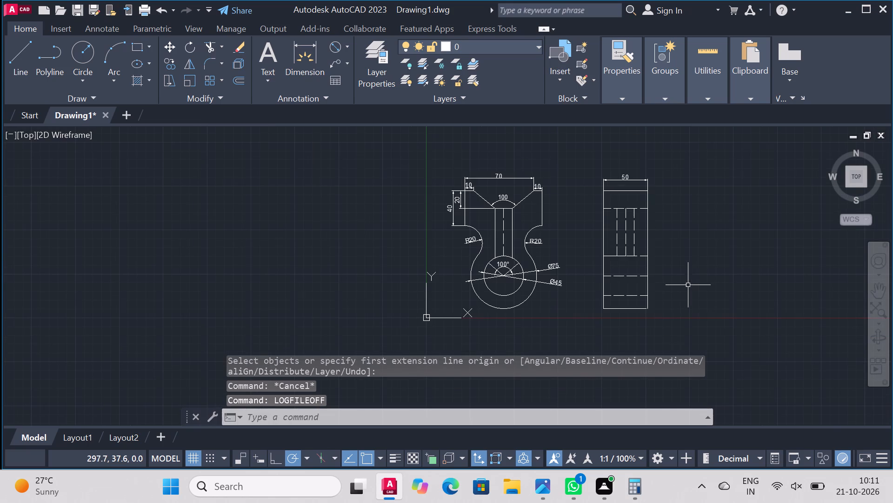
{"action": "key", "text": "ctrl+s"}
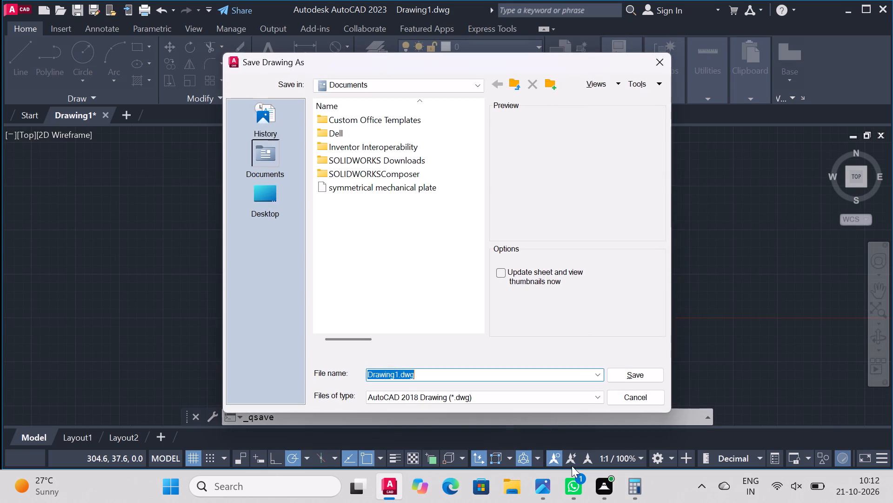
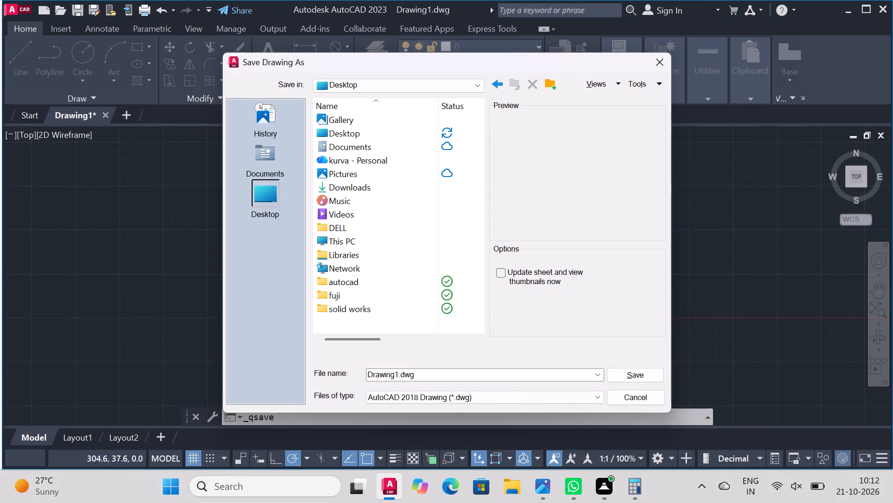
Save the drawing to the Desktop as lifting link in AutoCAD 2018 Drawing format.
{"action": "left_click_drag", "start_coordinate": [489, 372], "coordinate": [87, 428]}
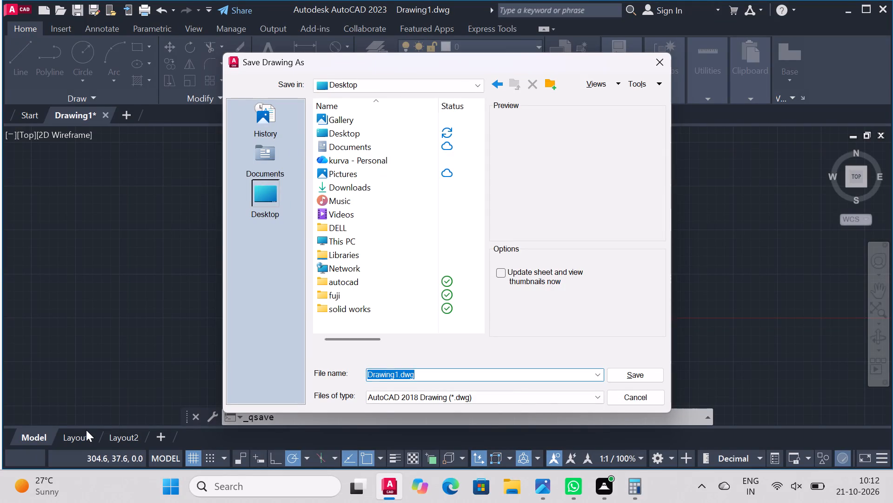
{"action": "key", "text": "ctrl+v"}
{"action": "left_click", "coordinate": [630, 369]}
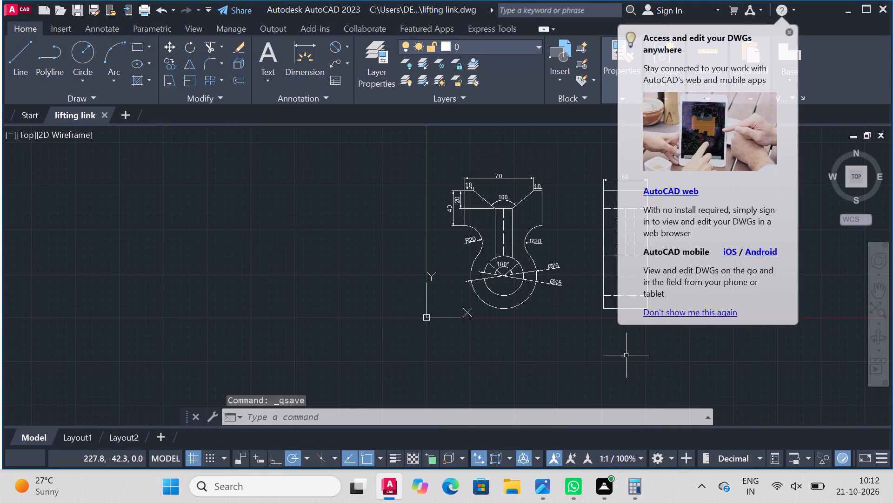
Set up a plot with DWG To PDF.pc3, a window enclosing both dimensioned views, landscape orientation and the plot centred on the sheet.
{"action": "type", "text": "plo"}
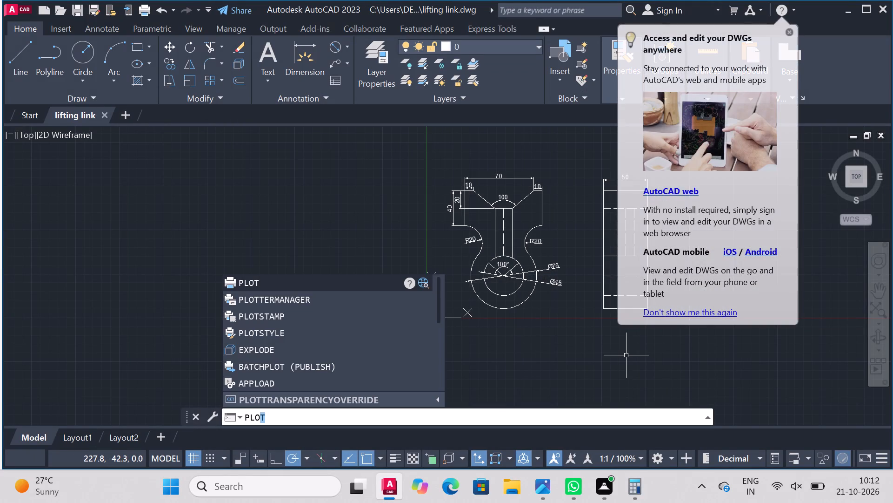
{"action": "key", "text": "Return"}
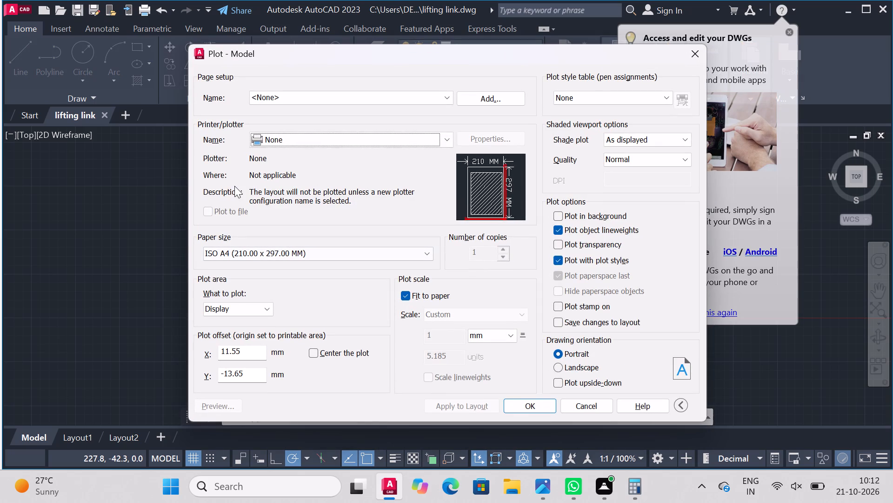
{"action": "left_click", "coordinate": [291, 142]}
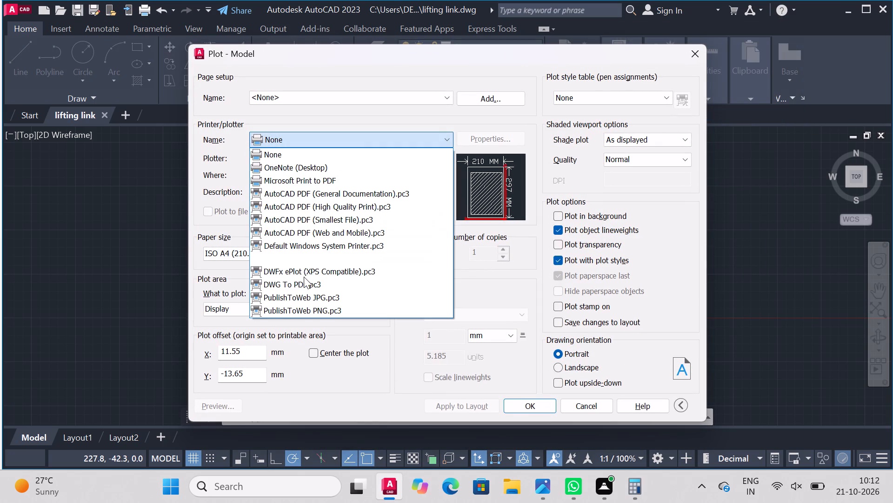
{"action": "left_click", "coordinate": [304, 281]}
{"action": "left_click", "coordinate": [256, 310]}
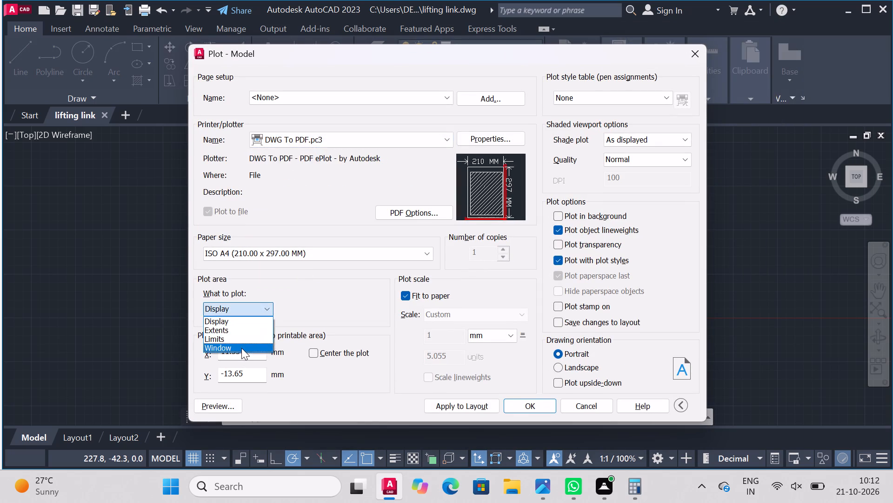
{"action": "left_click", "coordinate": [241, 348]}
{"action": "left_click", "coordinate": [380, 117]}
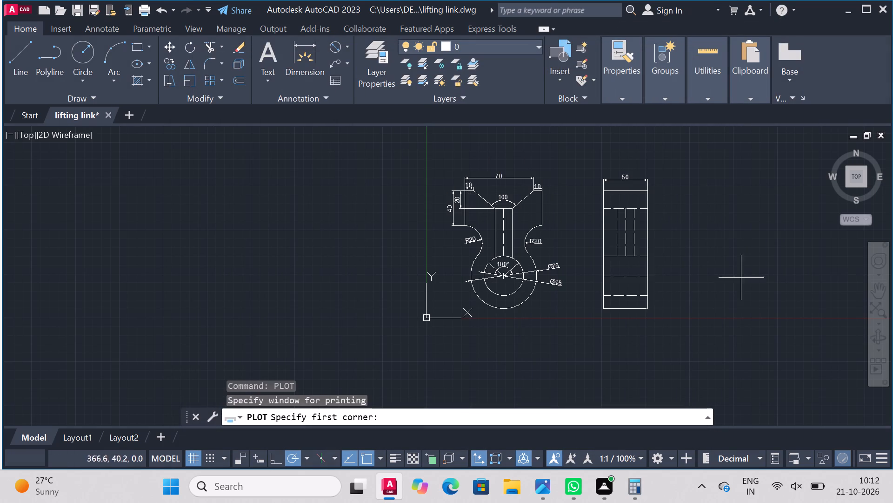
{"action": "left_click", "coordinate": [413, 140]}
{"action": "left_click", "coordinate": [680, 329]}
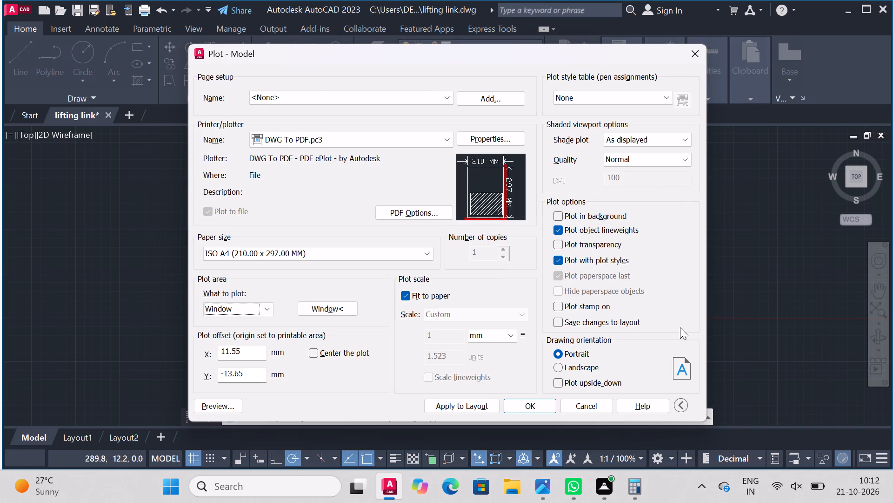
{"action": "left_click", "coordinate": [556, 368]}
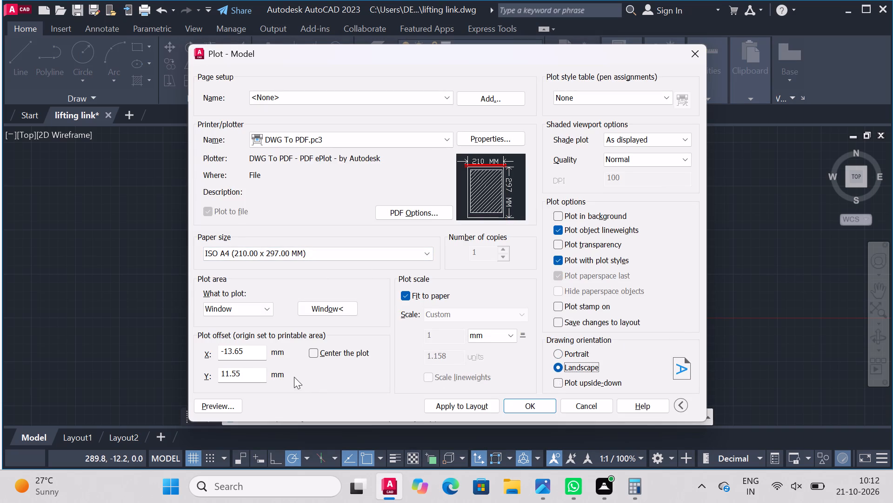
{"action": "left_click", "coordinate": [311, 352]}
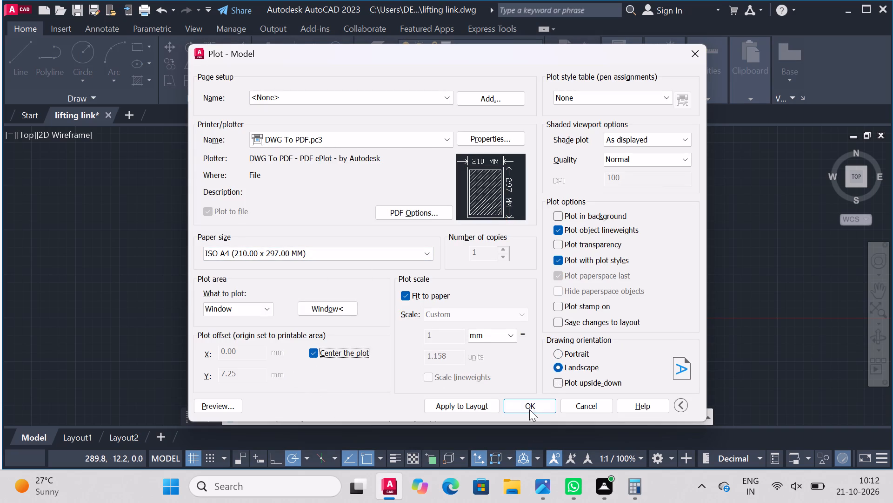
Plot the drawing to the Desktop as lifting link-Model.pdf.
{"action": "left_click", "coordinate": [529, 408]}
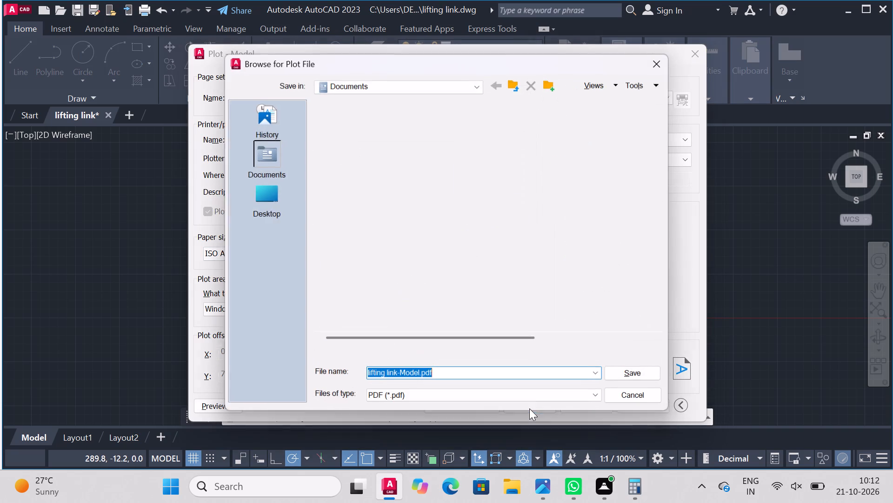
{"action": "left_click", "coordinate": [253, 204]}
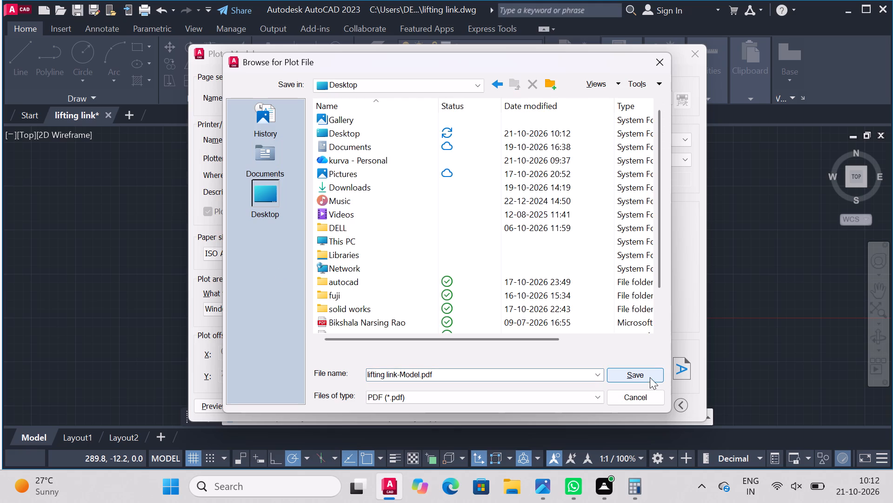
{"action": "left_click", "coordinate": [650, 377]}
Review both views and their dimensions in the plotted PDF and close it.
{"action": "scroll", "coordinate": [570, 329], "scroll_direction": "down", "scroll_amount": 1}
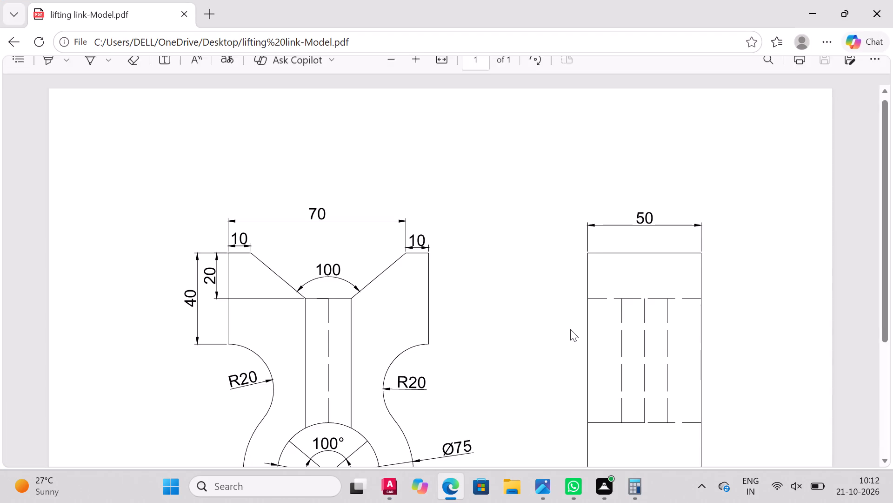
{"action": "scroll", "coordinate": [570, 329], "scroll_direction": "down", "scroll_amount": 2}
{"action": "scroll", "coordinate": [570, 329], "scroll_direction": "up", "scroll_amount": 1}
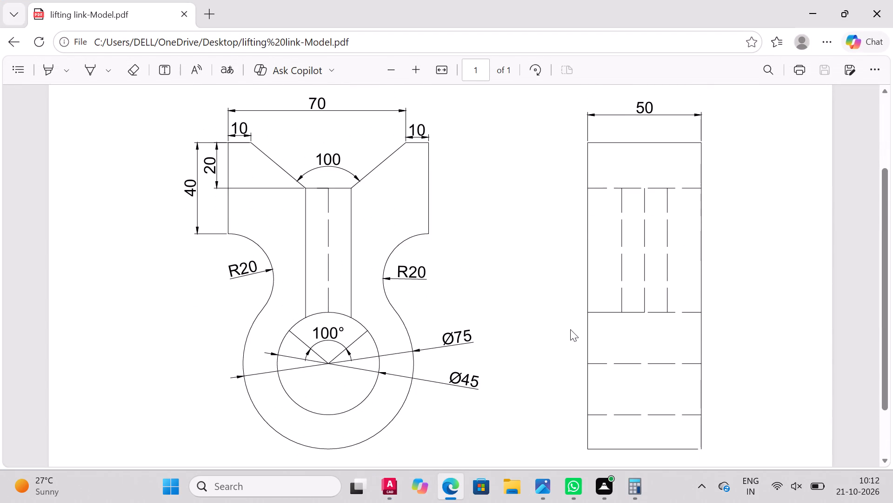
{"action": "scroll", "coordinate": [570, 329], "scroll_direction": "up", "scroll_amount": 1}
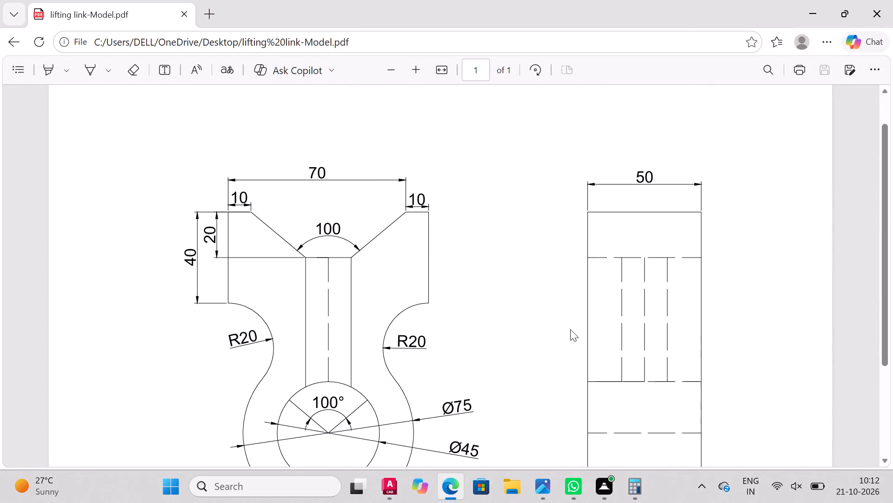
{"action": "scroll", "coordinate": [570, 329], "scroll_direction": "down", "scroll_amount": 1}
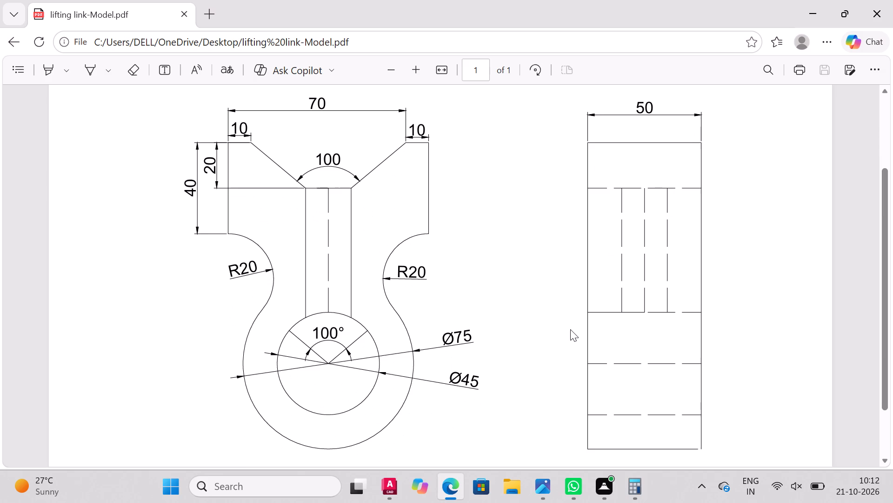
{"action": "left_click", "coordinate": [880, 10]}
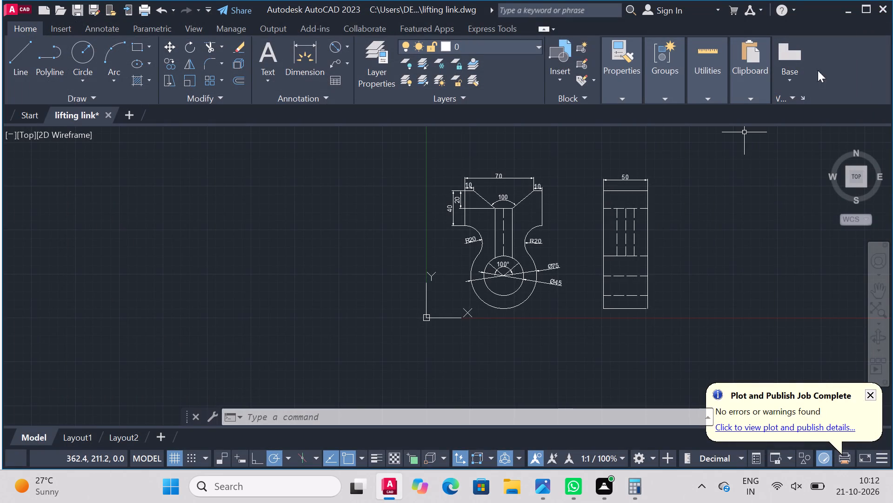
Quit AutoCAD, saving the changes to lifting link.dwg.
{"action": "left_click", "coordinate": [886, 14]}
{"action": "left_click", "coordinate": [425, 275]}
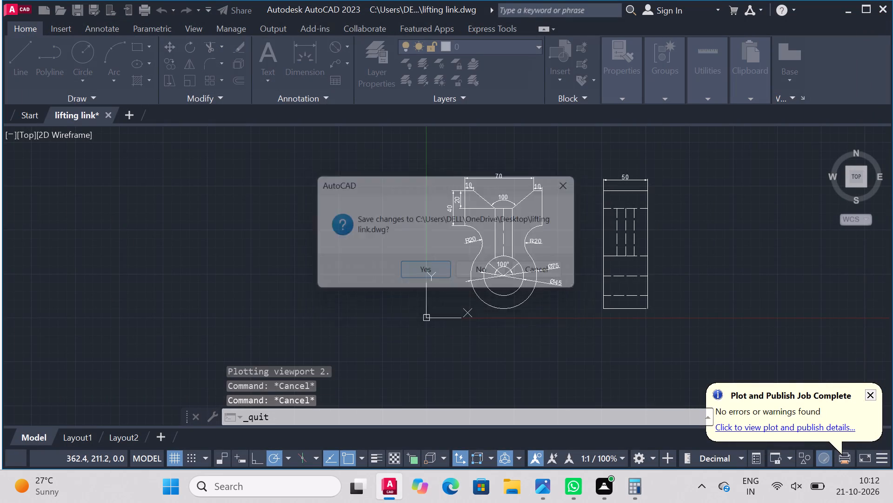